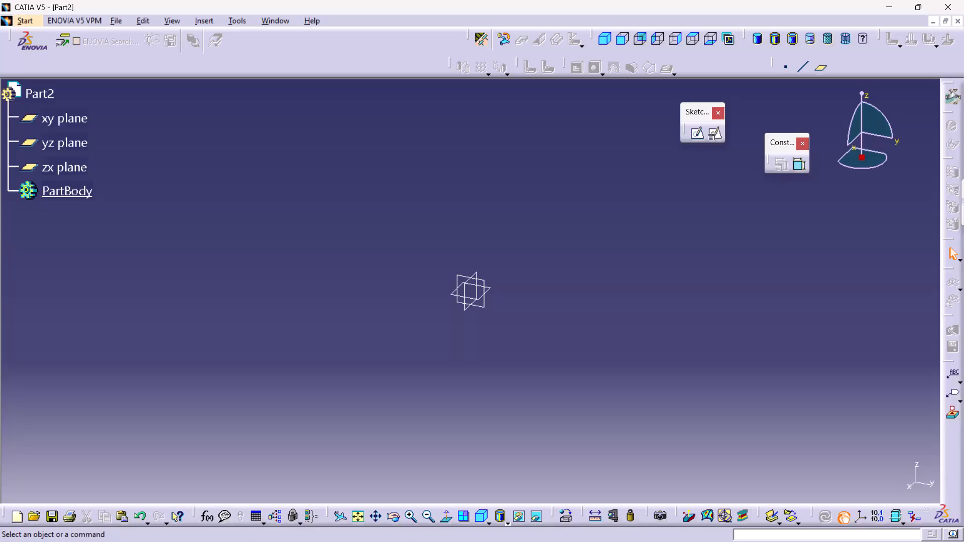
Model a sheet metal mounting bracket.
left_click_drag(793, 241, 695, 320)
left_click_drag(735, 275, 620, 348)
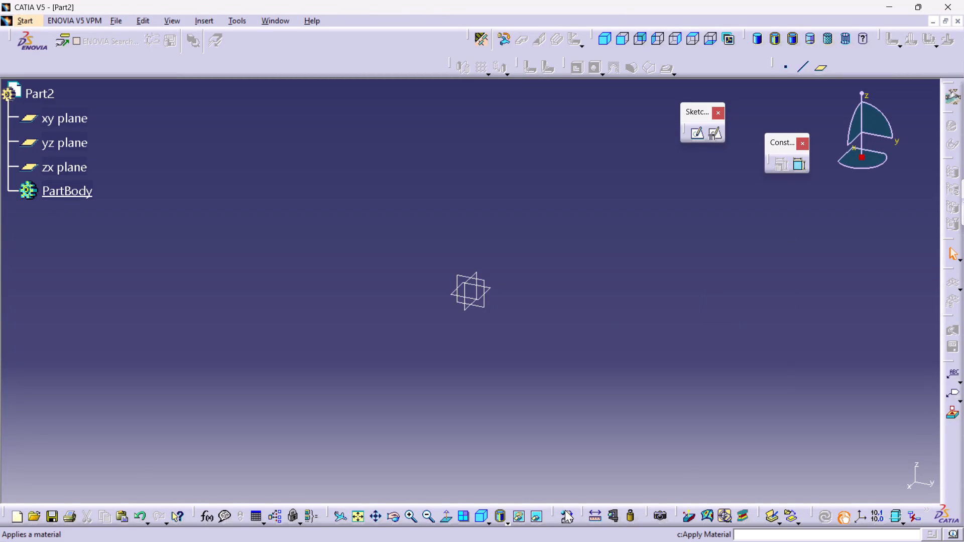
Create a positioned sketch on the xy plane with the H direction reversed and the axes swapped.
left_click(487, 293)
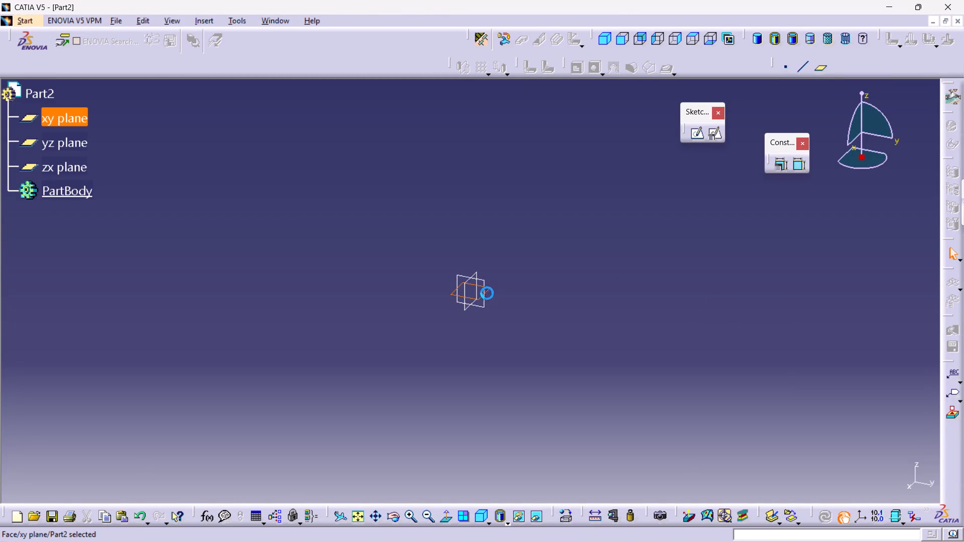
left_click(715, 135)
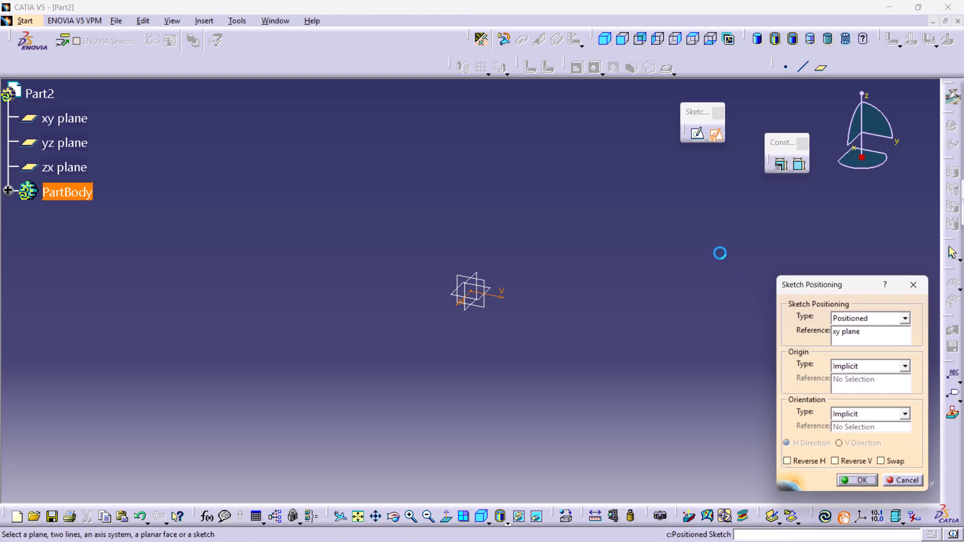
left_click(876, 460)
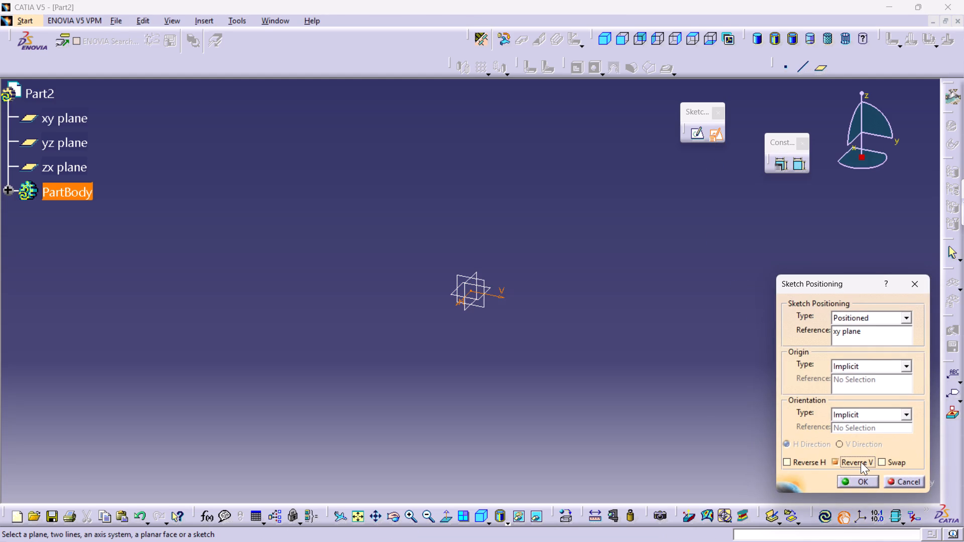
left_click(883, 458)
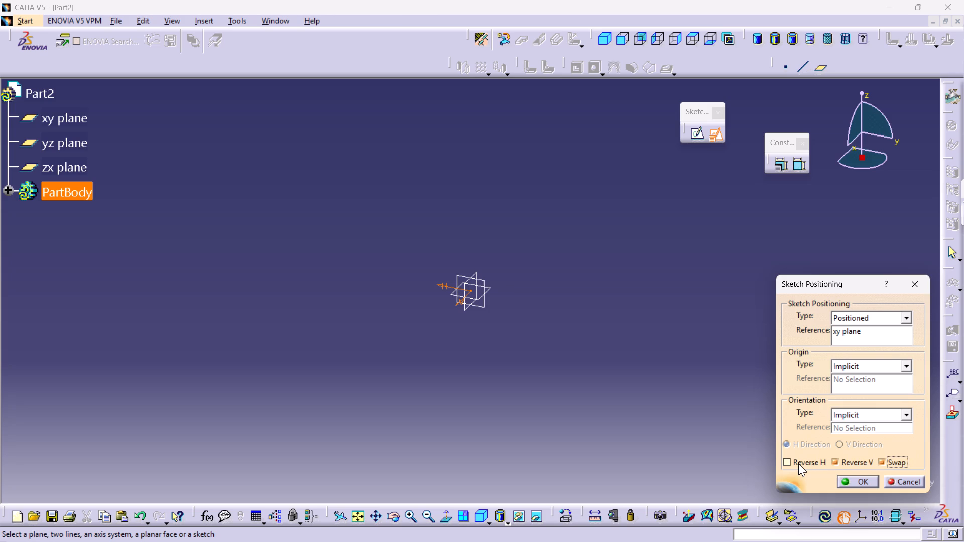
left_click(798, 463)
left_click(845, 459)
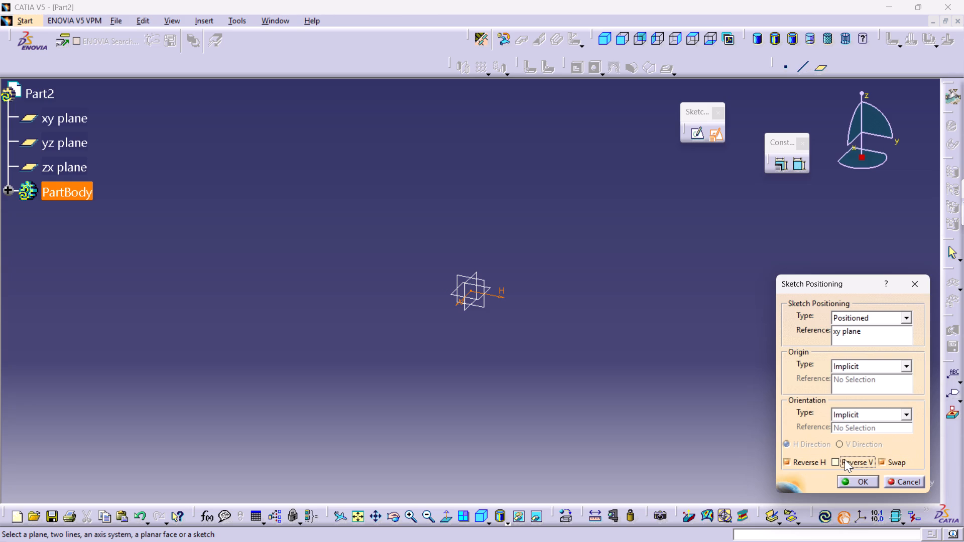
left_click(844, 482)
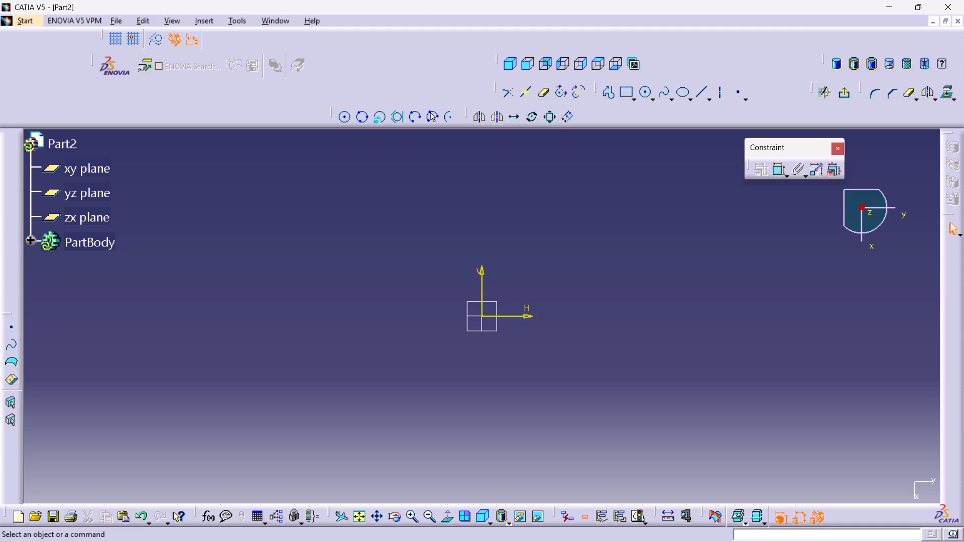
Start a profile with a raised top tab about 52 mm wide and 14.5 mm high, a short right shoulder, and a vertical right side about 145 mm long.
double_click(611, 92)
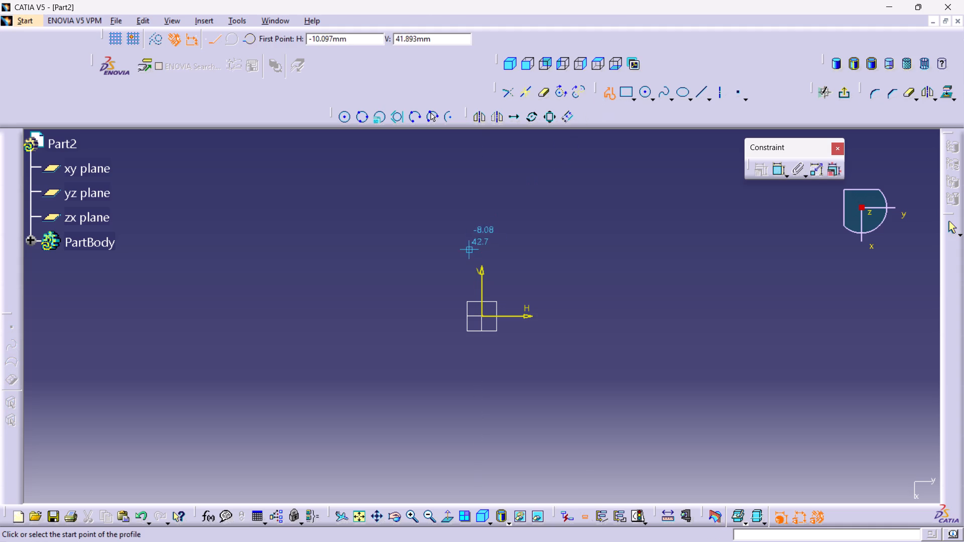
middle_click_drag(509, 252, 513, 229)
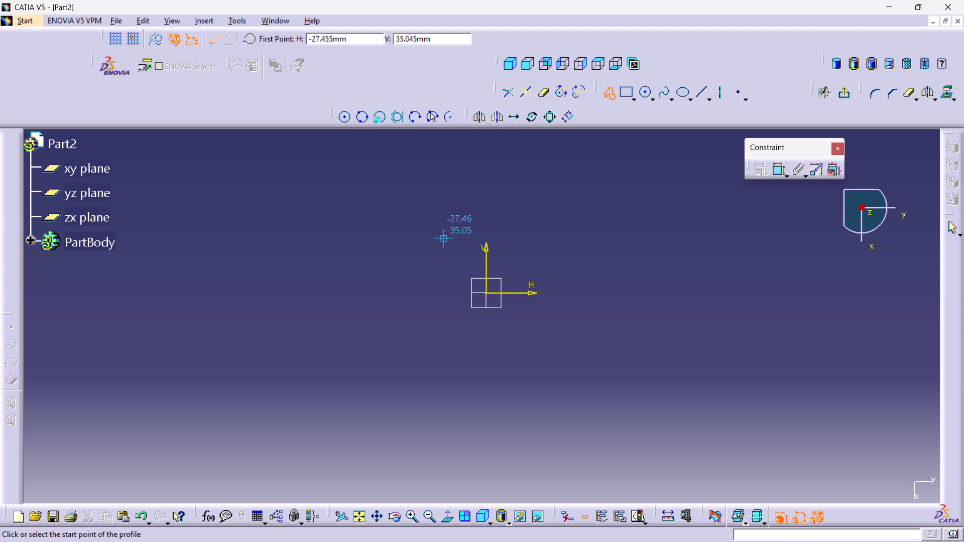
left_click(450, 211)
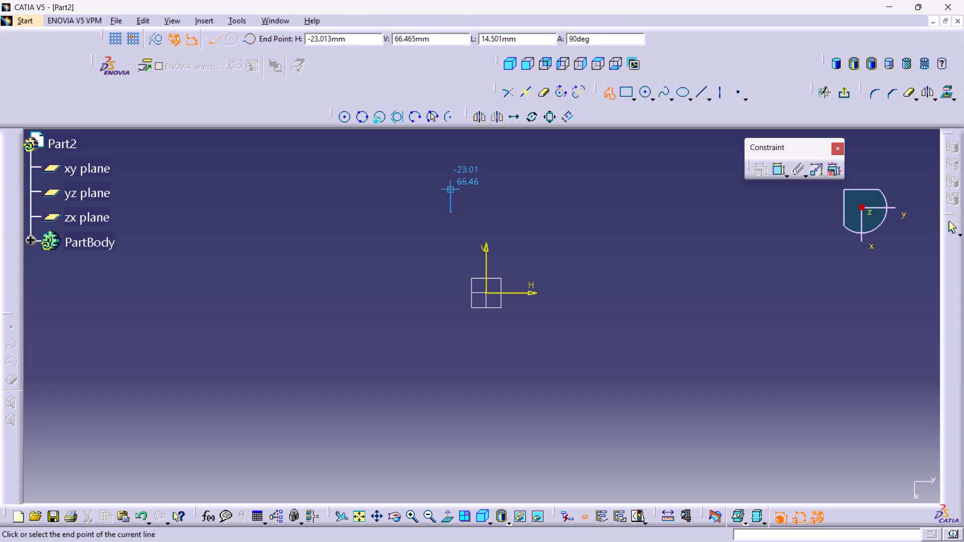
left_click(448, 188)
left_click(532, 190)
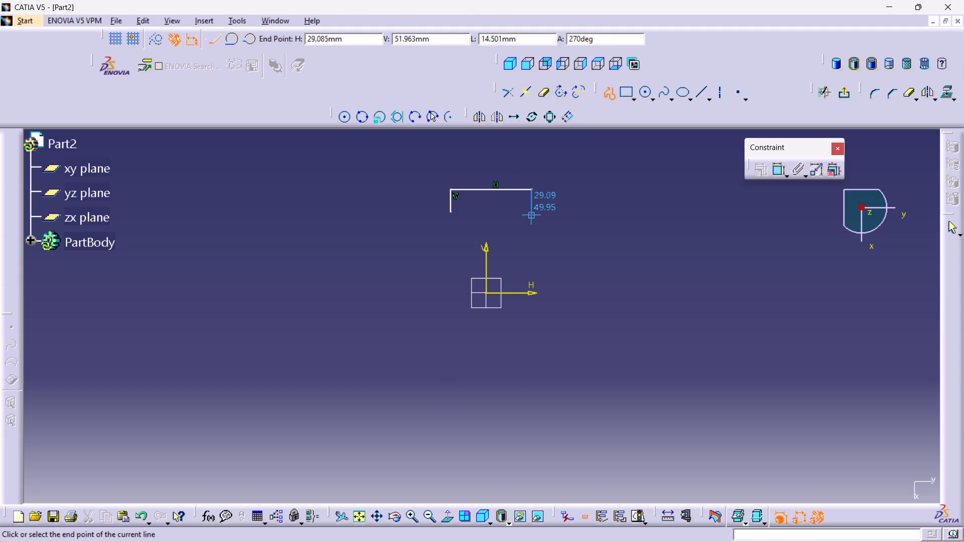
left_click(532, 212)
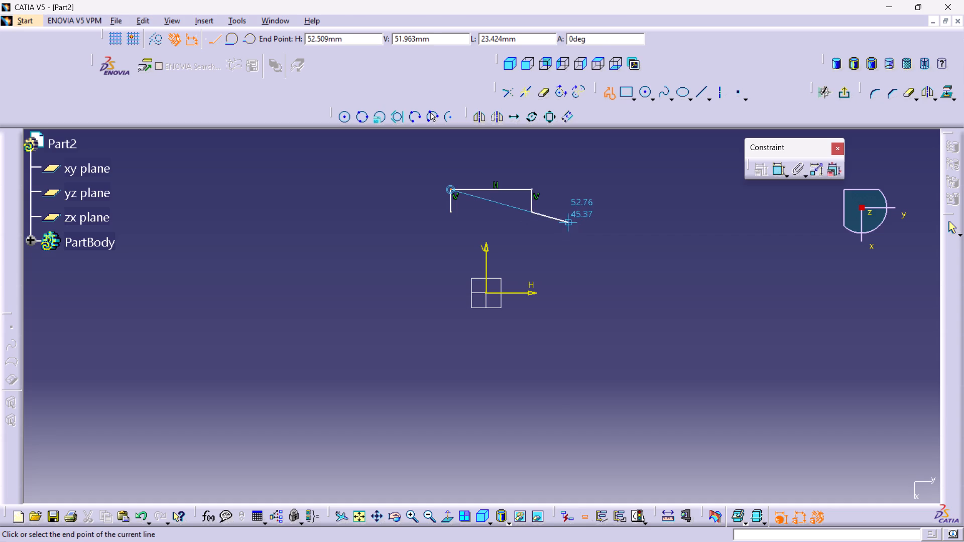
left_click(562, 211)
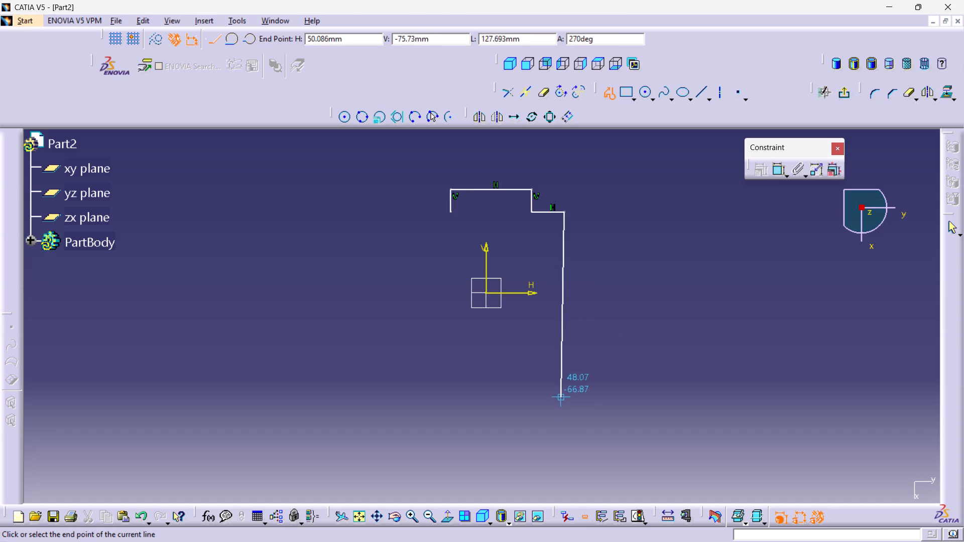
middle_click_drag(559, 405, 563, 375)
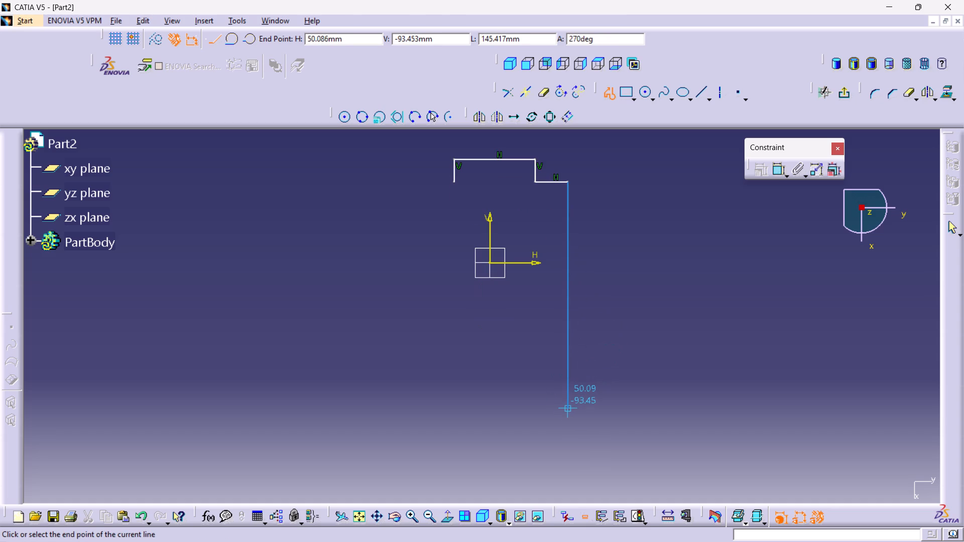
left_click(569, 409)
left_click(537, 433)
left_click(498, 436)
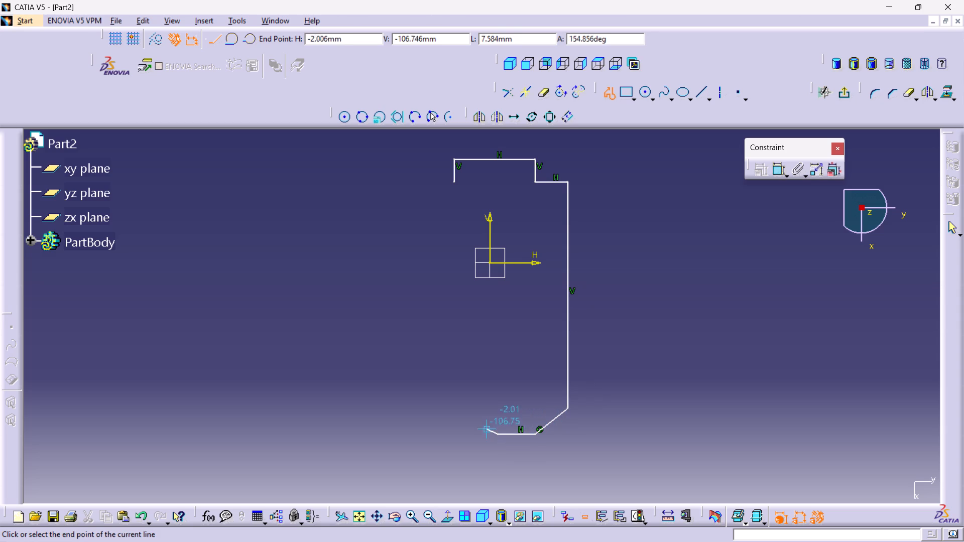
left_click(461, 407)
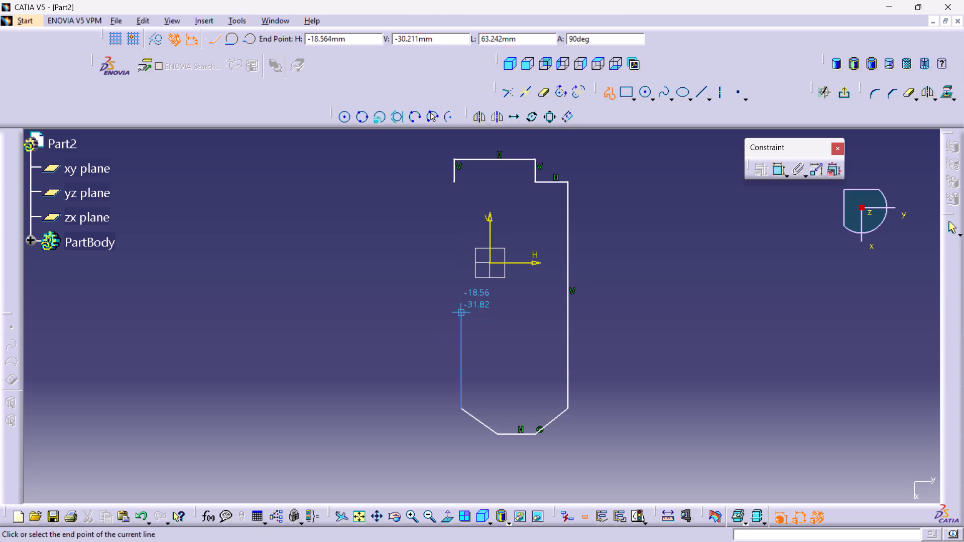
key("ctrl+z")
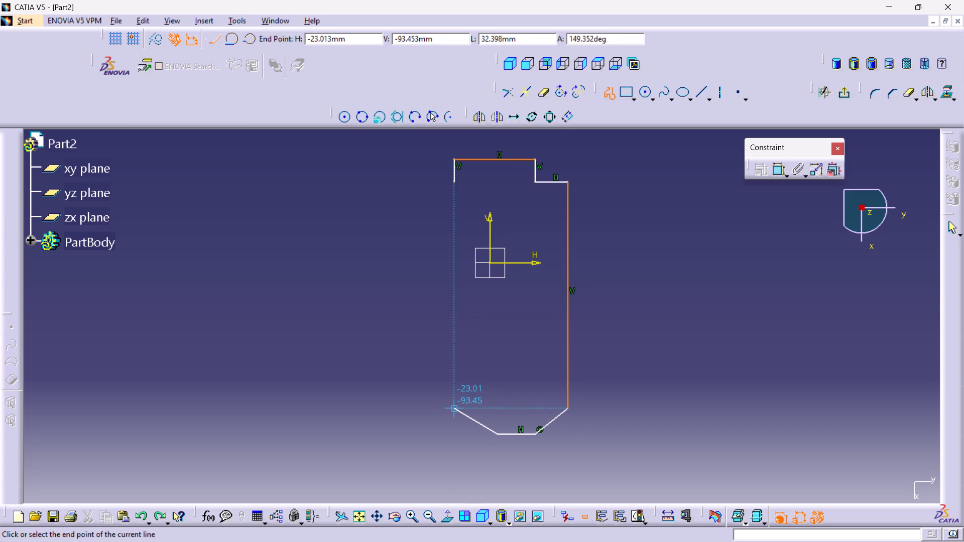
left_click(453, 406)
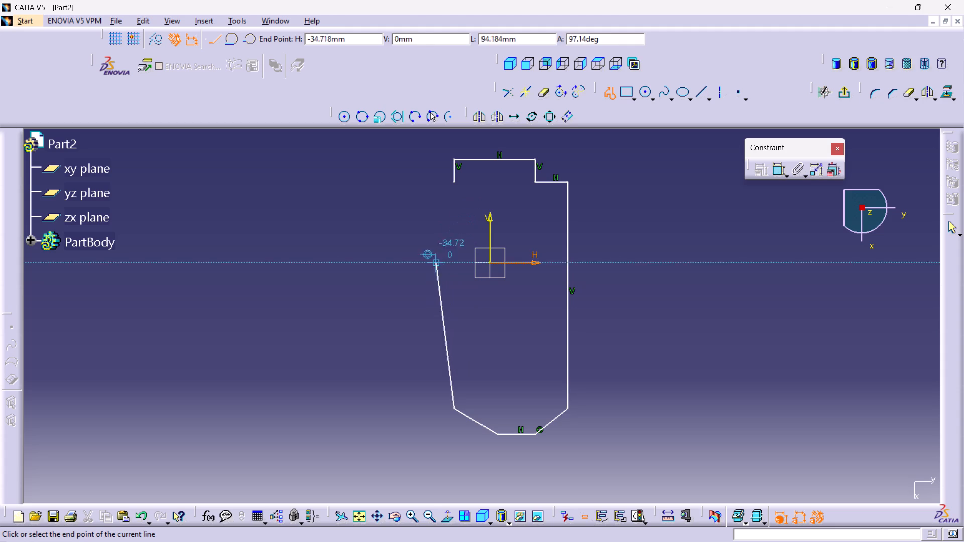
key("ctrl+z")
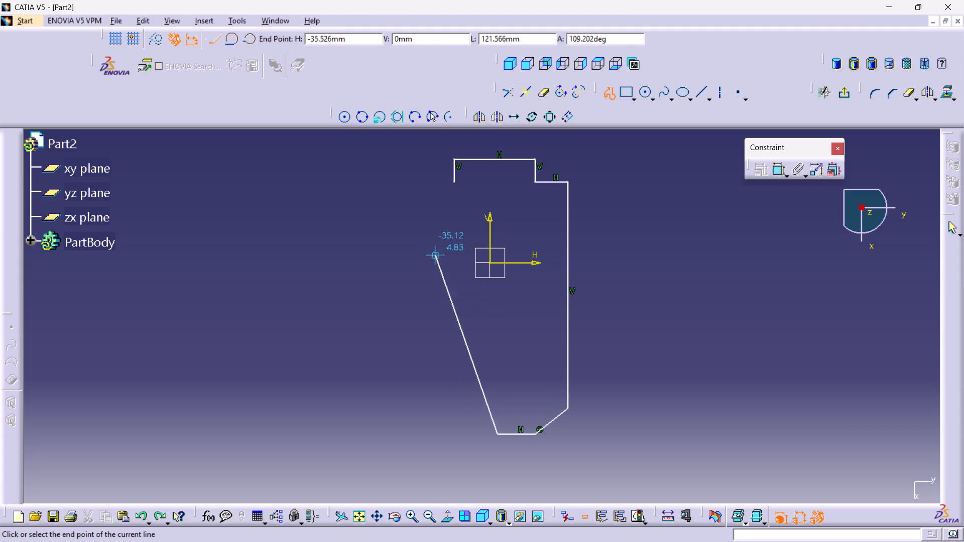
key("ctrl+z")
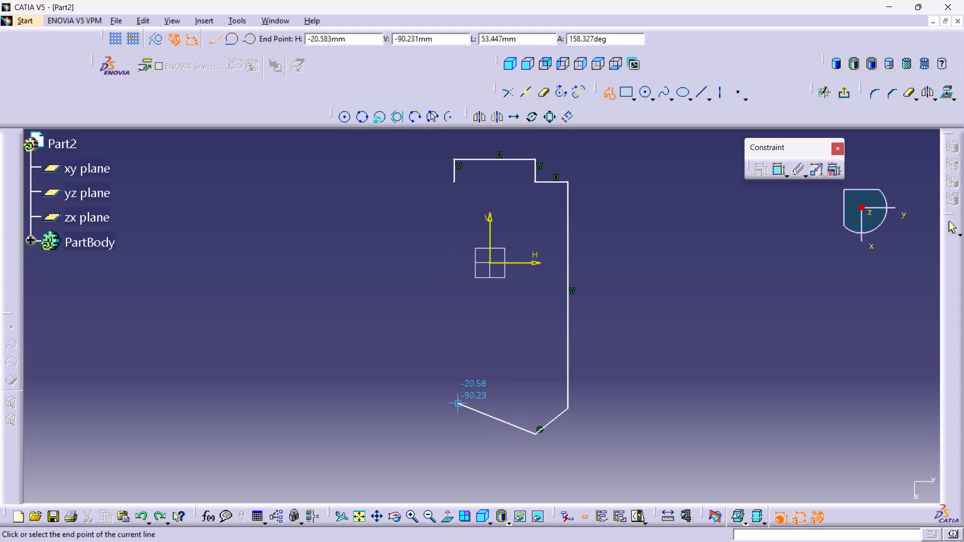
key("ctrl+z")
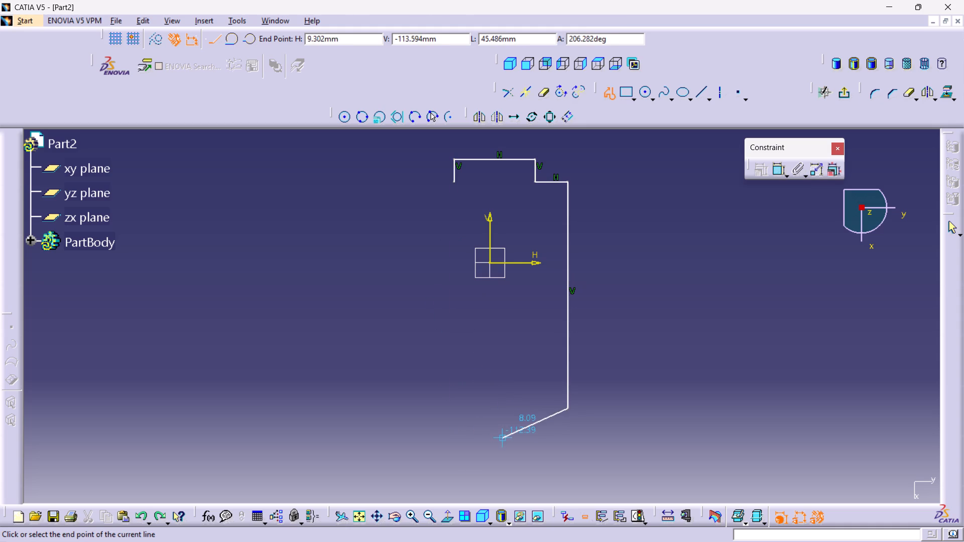
Close the profile with slanted lower corners, a horizontal bottom edge, a vertical left side and a left shoulder level with the right one.
left_click(508, 433)
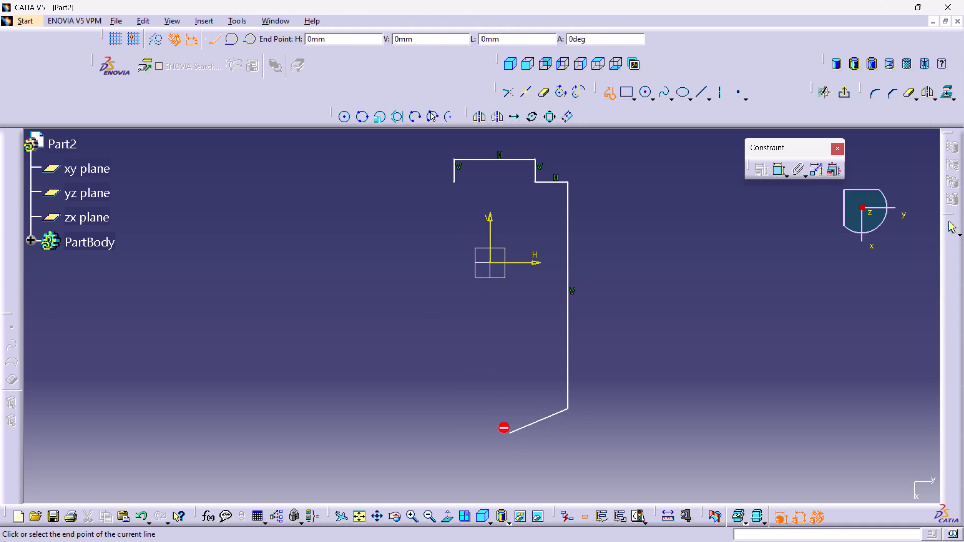
left_click(427, 433)
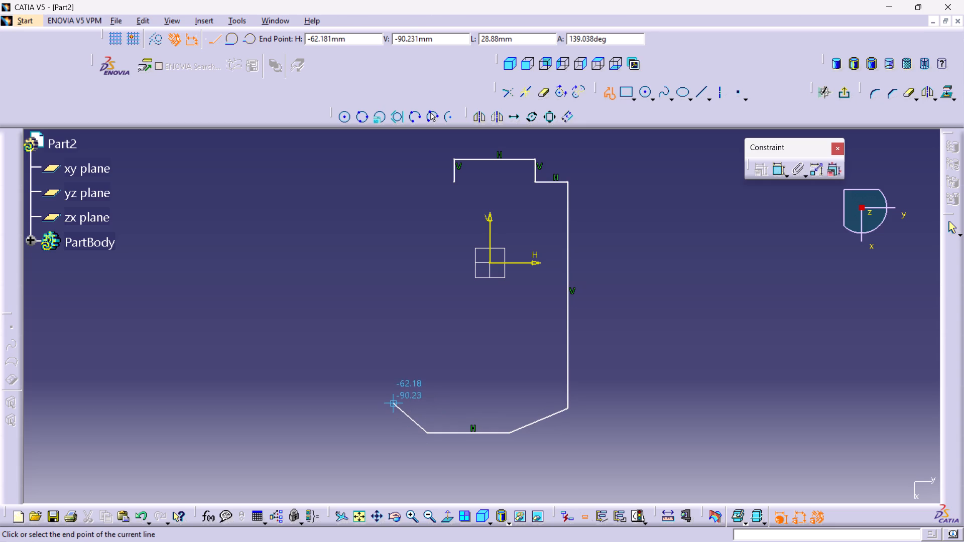
left_click(391, 409)
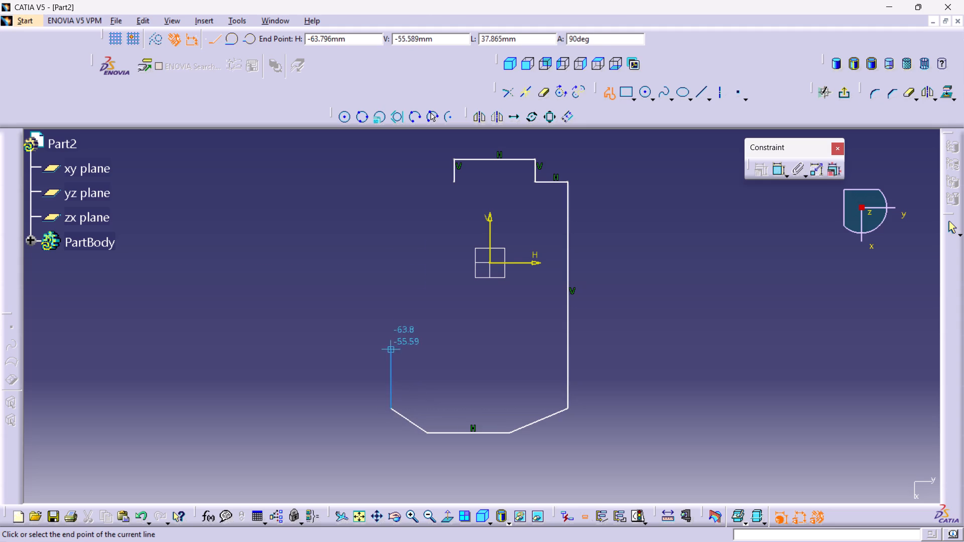
left_click(391, 181)
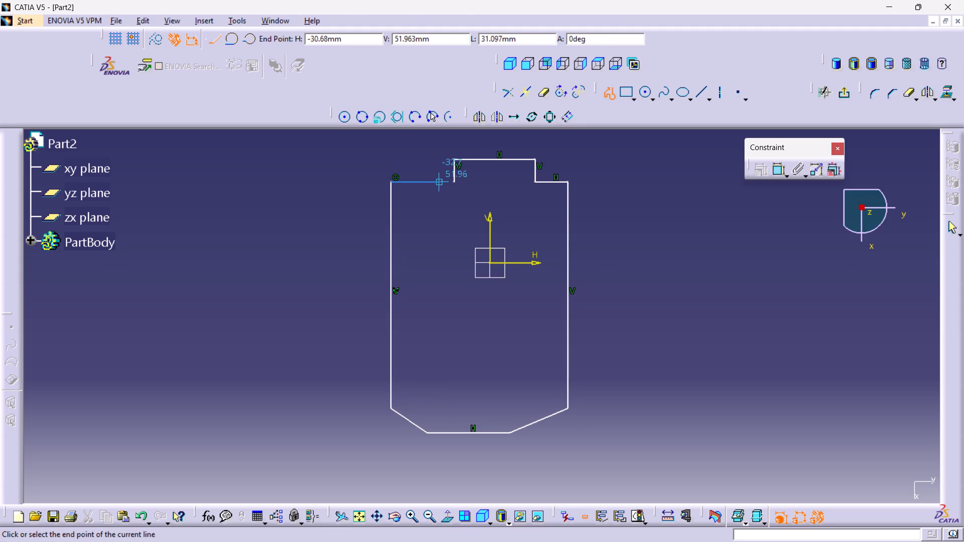
left_click(453, 183)
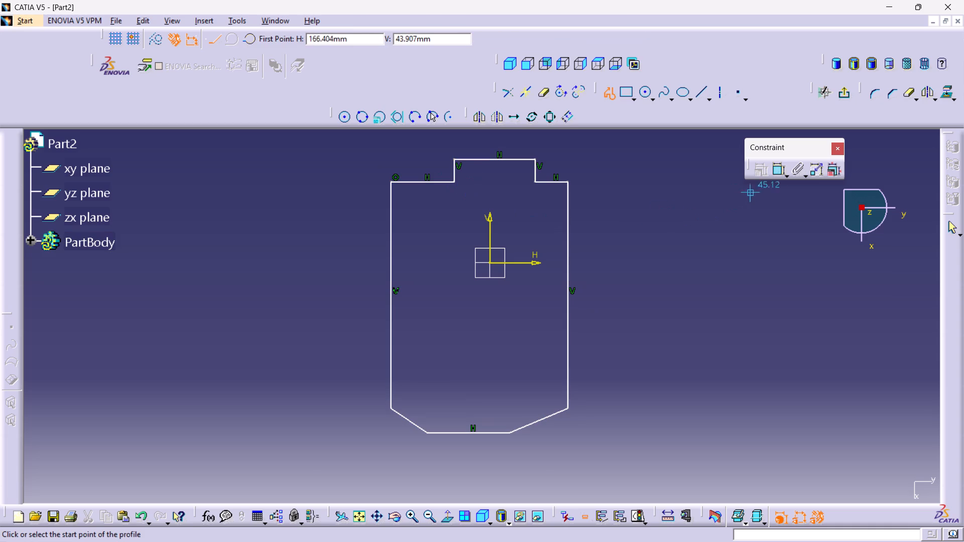
left_click(613, 97)
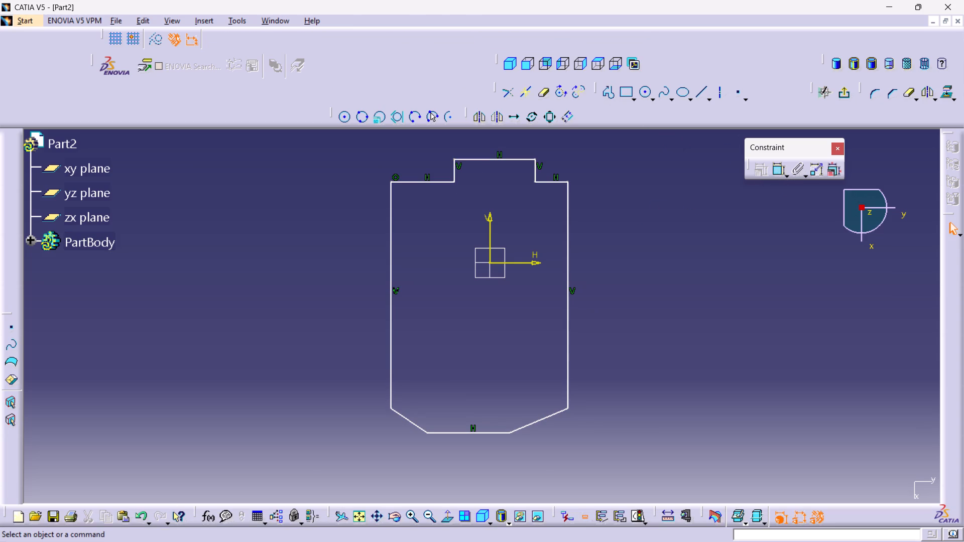
Save the part as 6 in the wireframe folder.
key("ctrl+s")
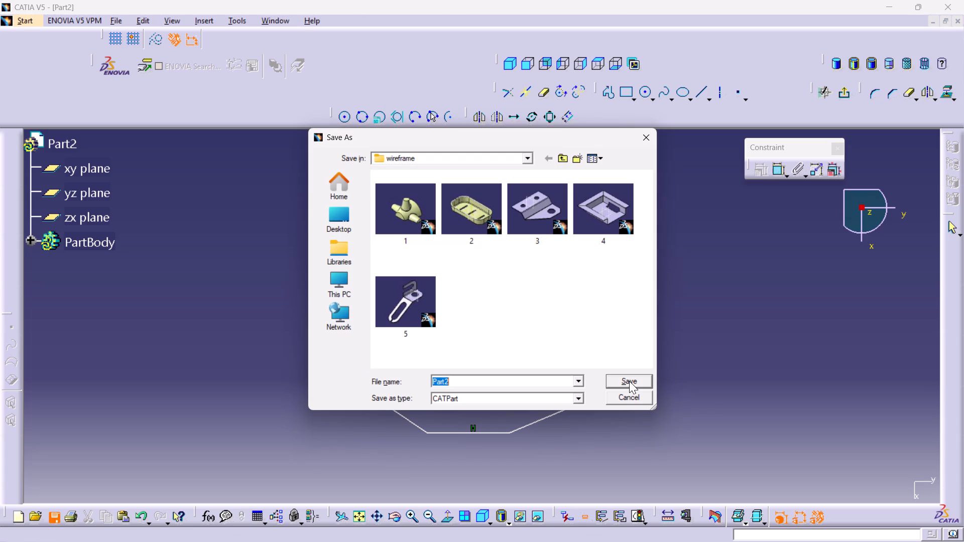
key("6")
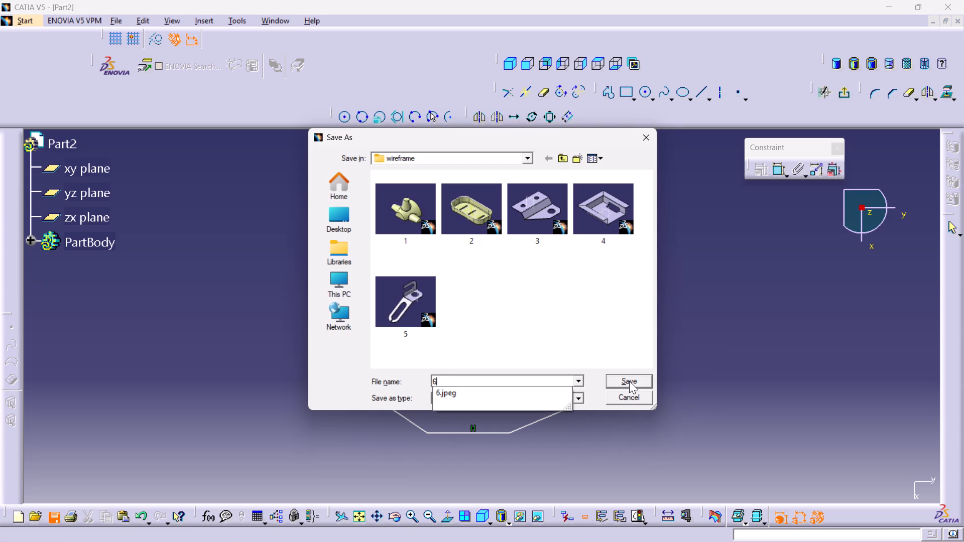
key("Return")
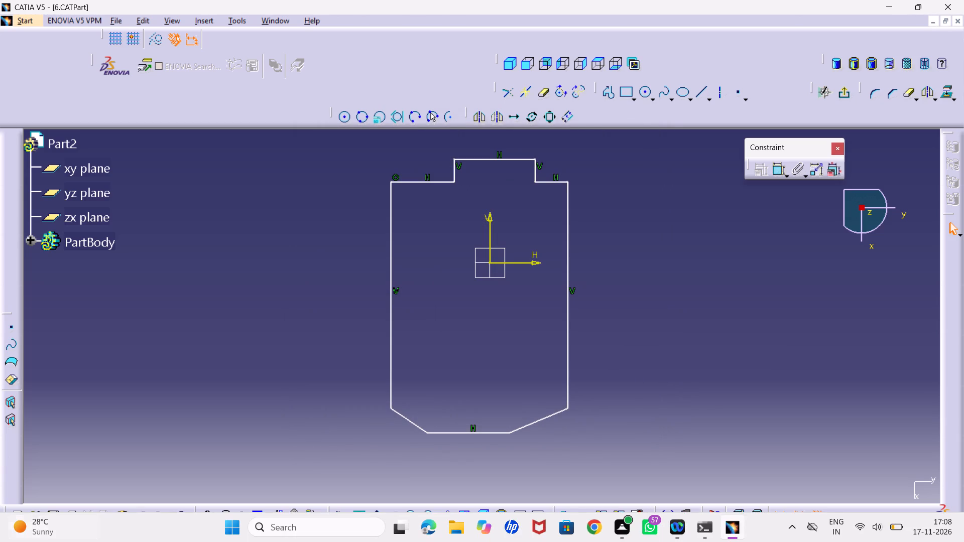
Reopen the part file 5 from the wireframe folder.
left_click(37, 512)
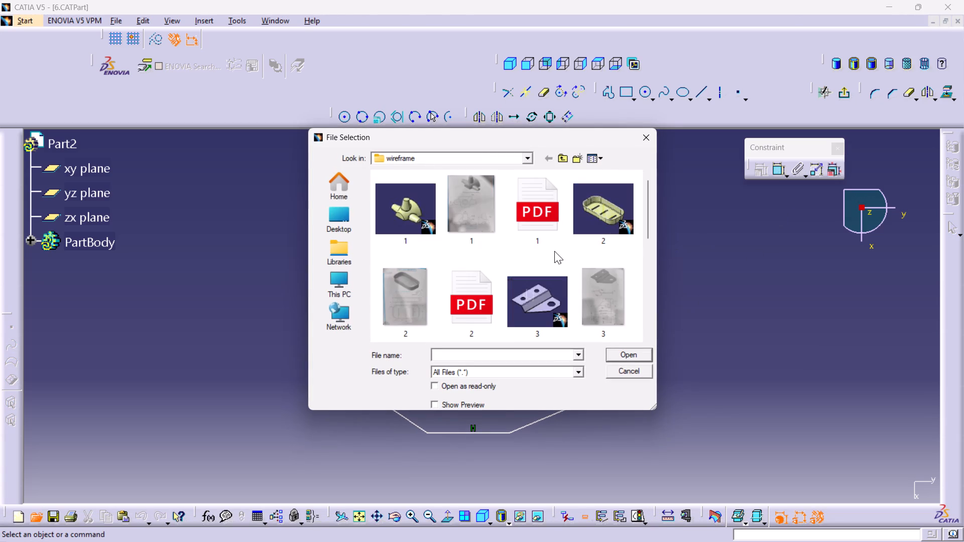
scroll(554, 251, "down", 3)
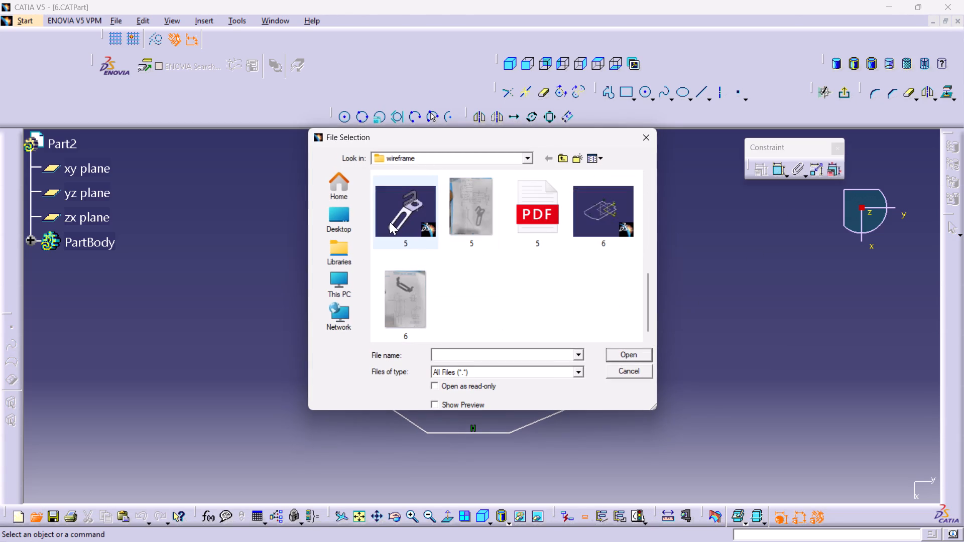
left_click(402, 211)
double_click(402, 211)
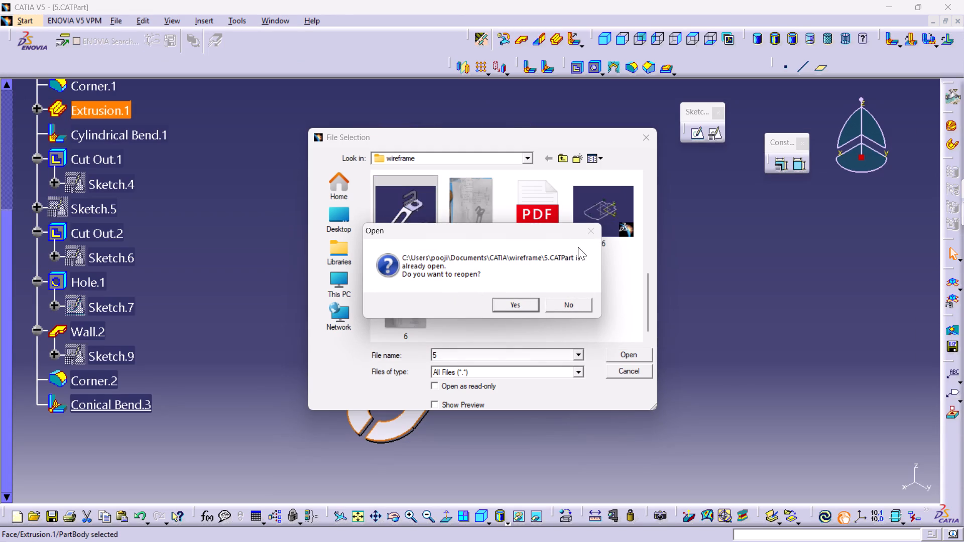
left_click(512, 305)
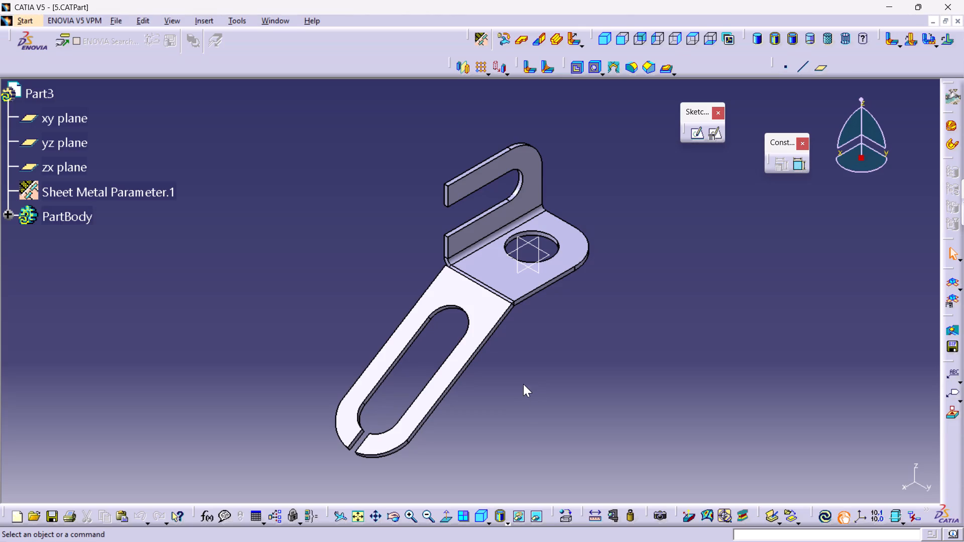
Inspect the sloped slotted arm and open Sketch.3 under Extrusion.1 to examine the arm's profile.
left_click(509, 369)
middle_click_drag(497, 362, 486, 315)
right_click(497, 362)
middle_click_drag(462, 375, 459, 343)
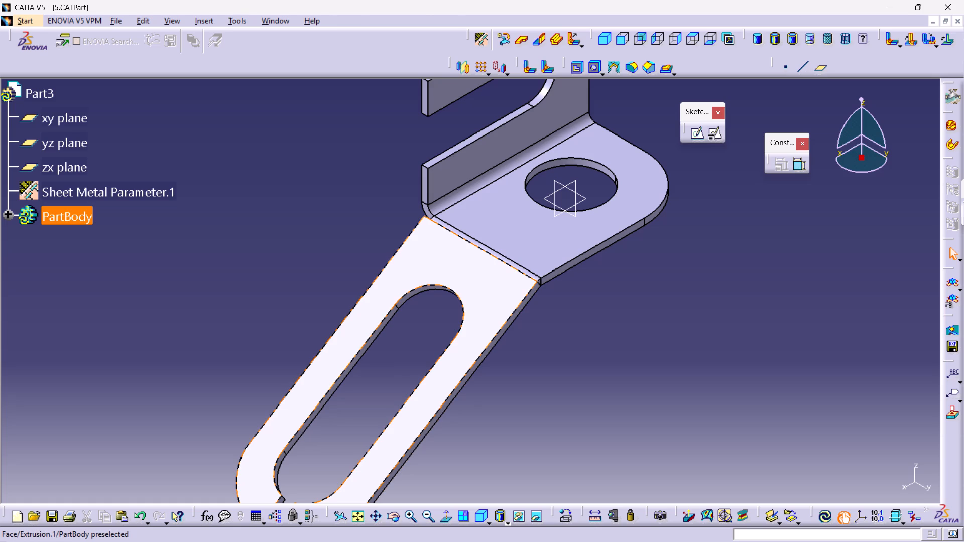
middle_click_drag(470, 404, 484, 343)
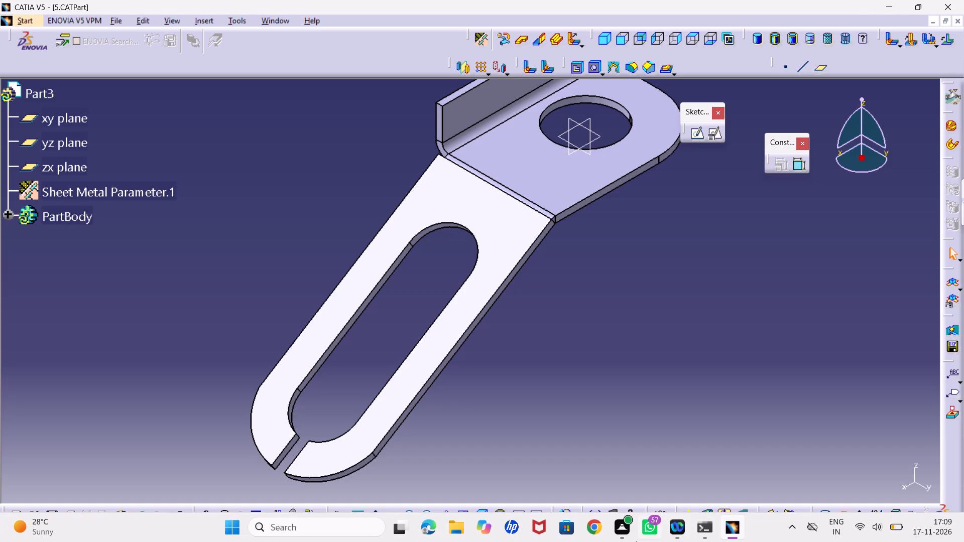
left_click(5, 212)
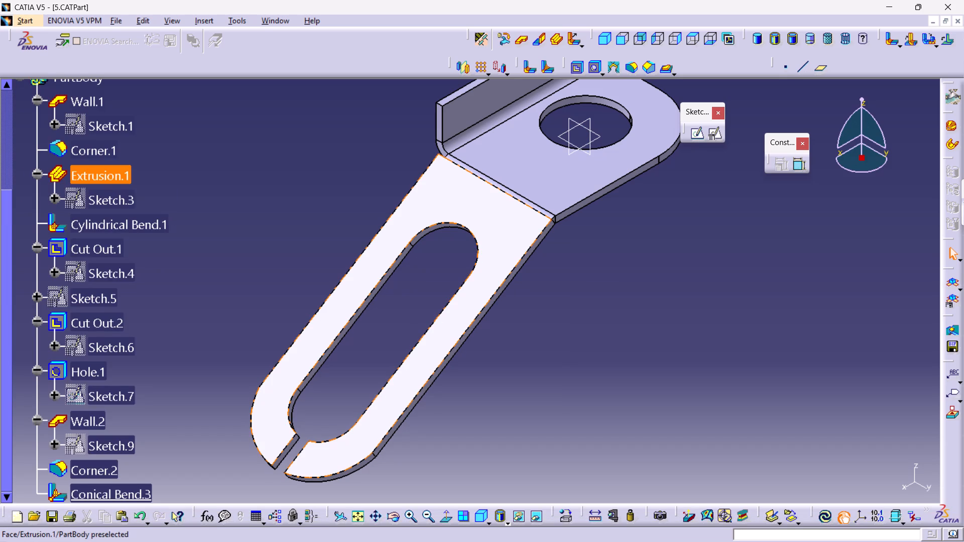
double_click(100, 201)
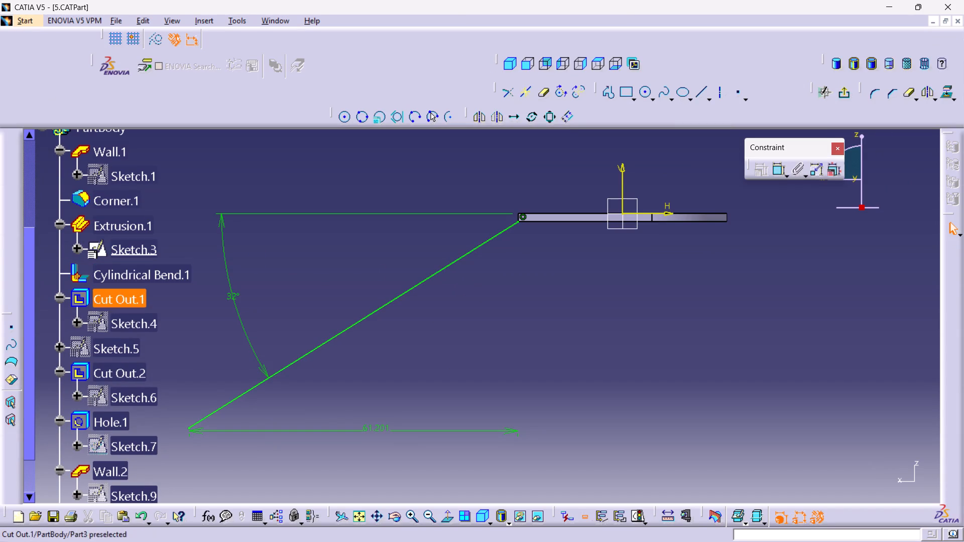
Open Sketch.4 under Cut Out.1 to examine the geometry and dimensions of the arm's slot and rounded end.
double_click(120, 320)
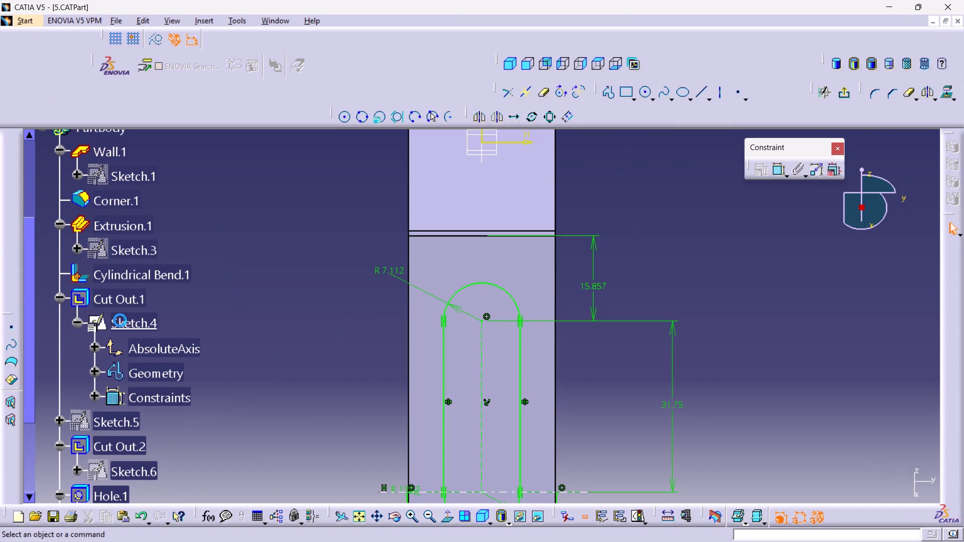
middle_click_drag(589, 373, 568, 330)
right_click(565, 312)
middle_click_drag(564, 362, 548, 319)
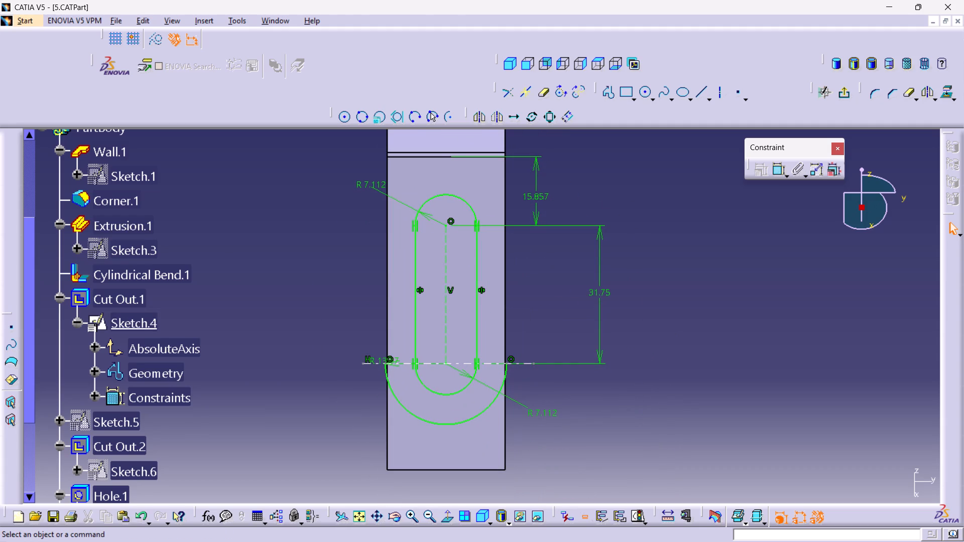
scroll(636, 385, "up", 1)
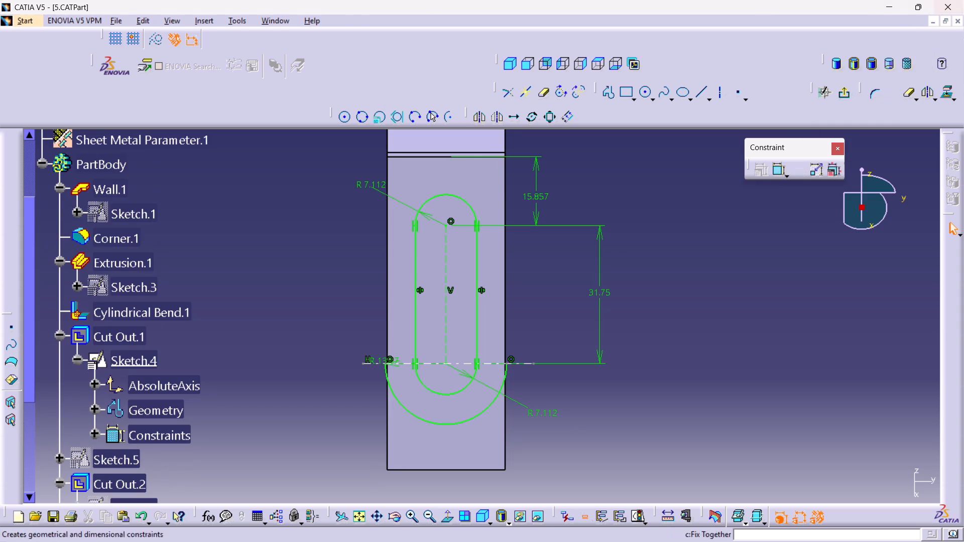
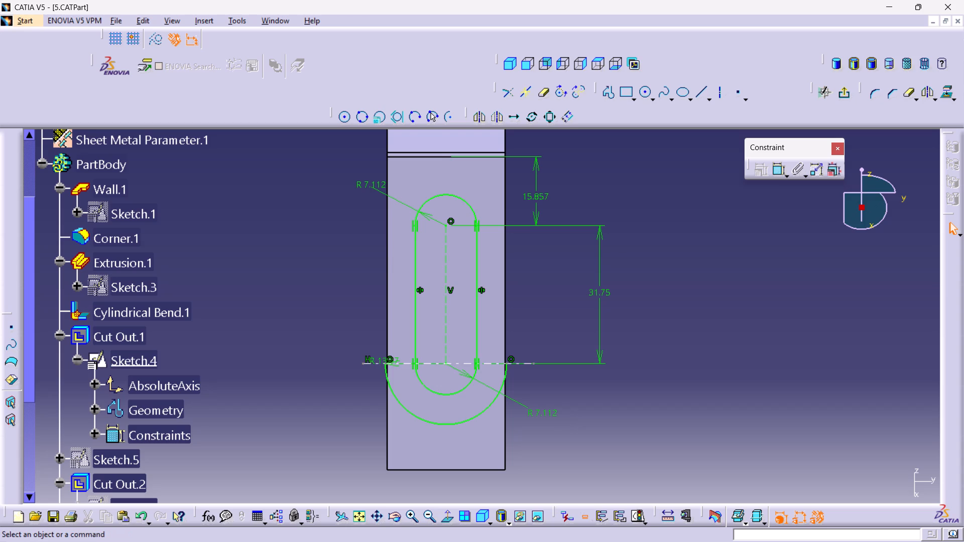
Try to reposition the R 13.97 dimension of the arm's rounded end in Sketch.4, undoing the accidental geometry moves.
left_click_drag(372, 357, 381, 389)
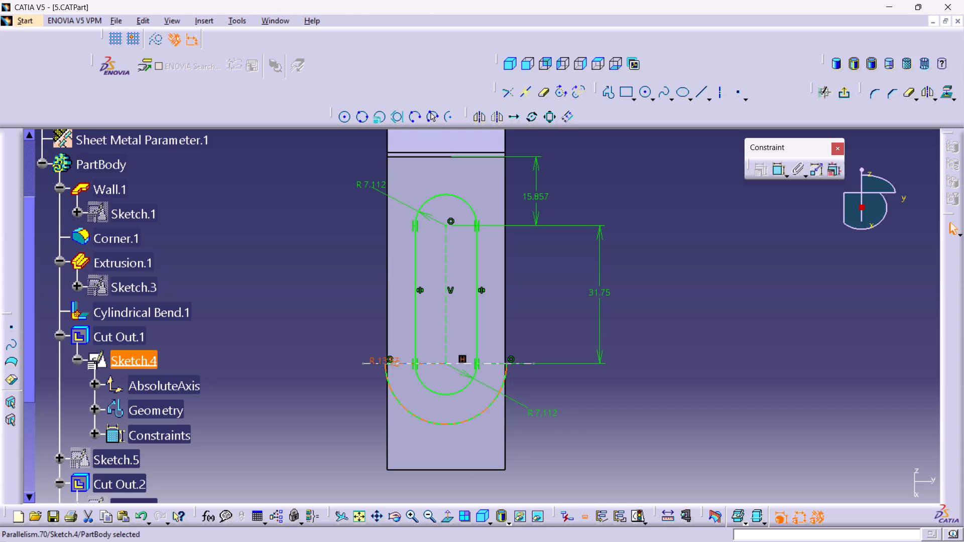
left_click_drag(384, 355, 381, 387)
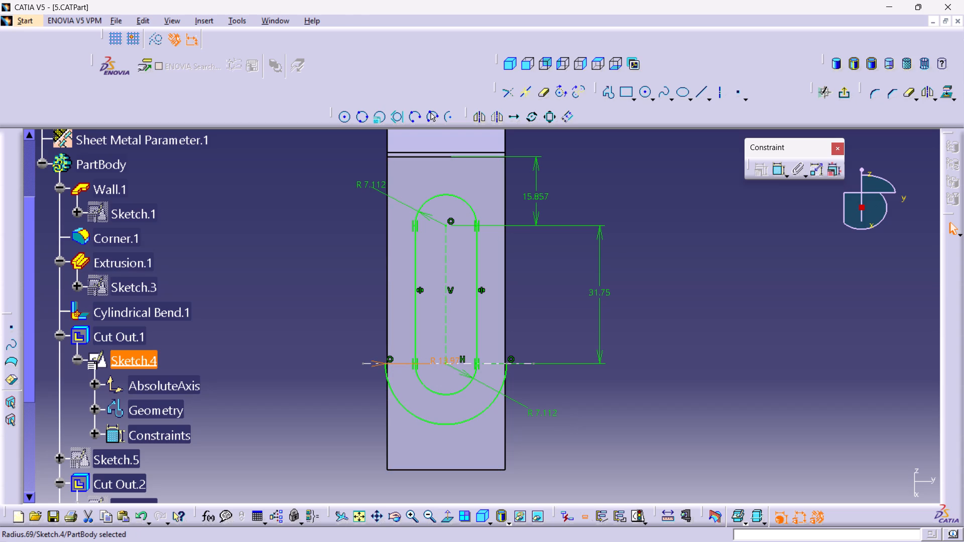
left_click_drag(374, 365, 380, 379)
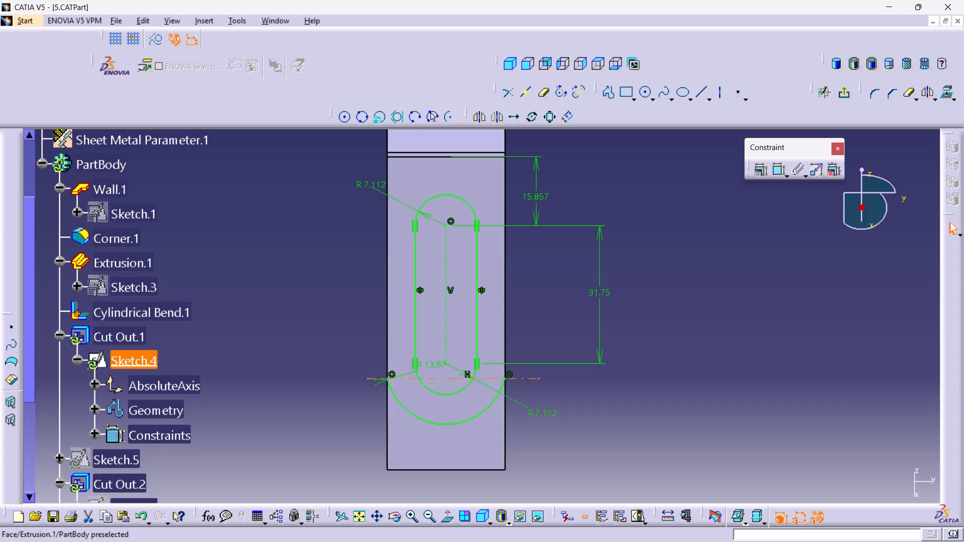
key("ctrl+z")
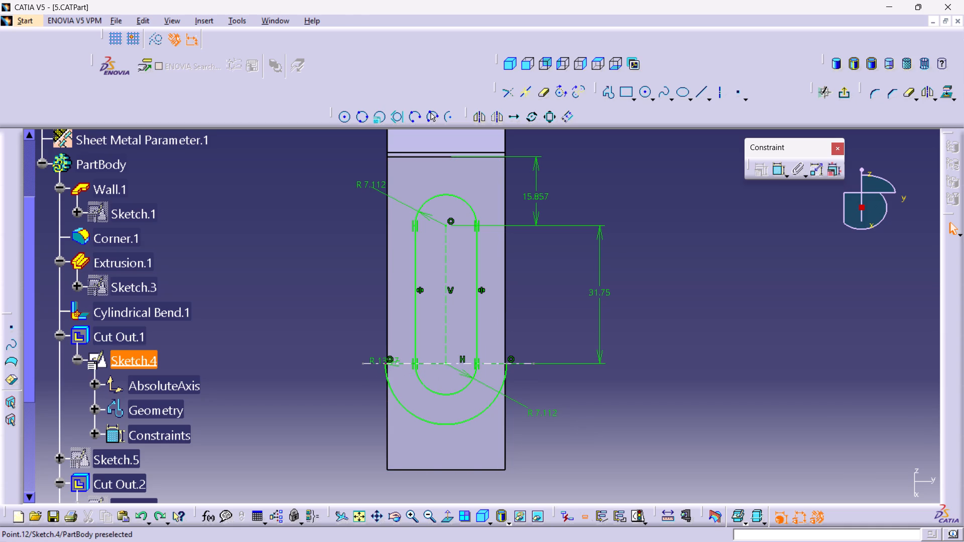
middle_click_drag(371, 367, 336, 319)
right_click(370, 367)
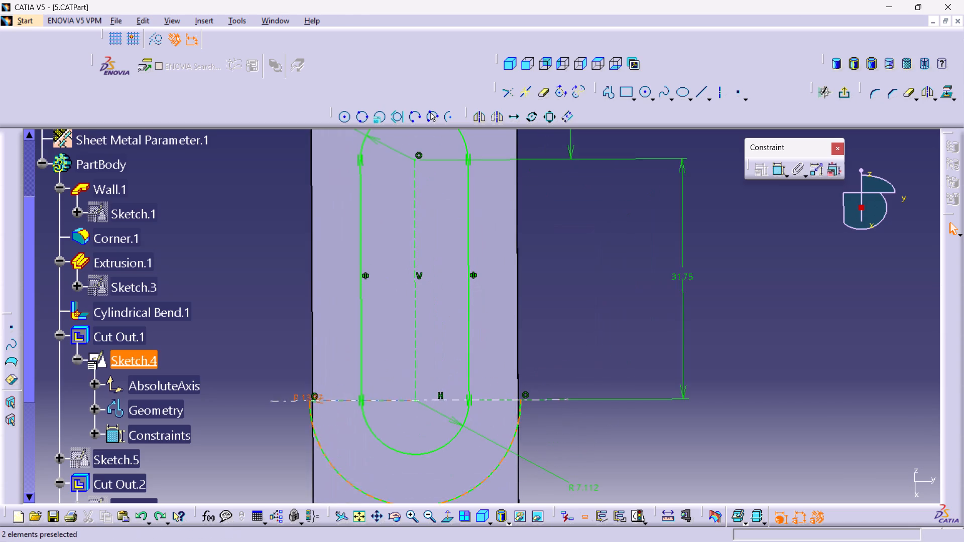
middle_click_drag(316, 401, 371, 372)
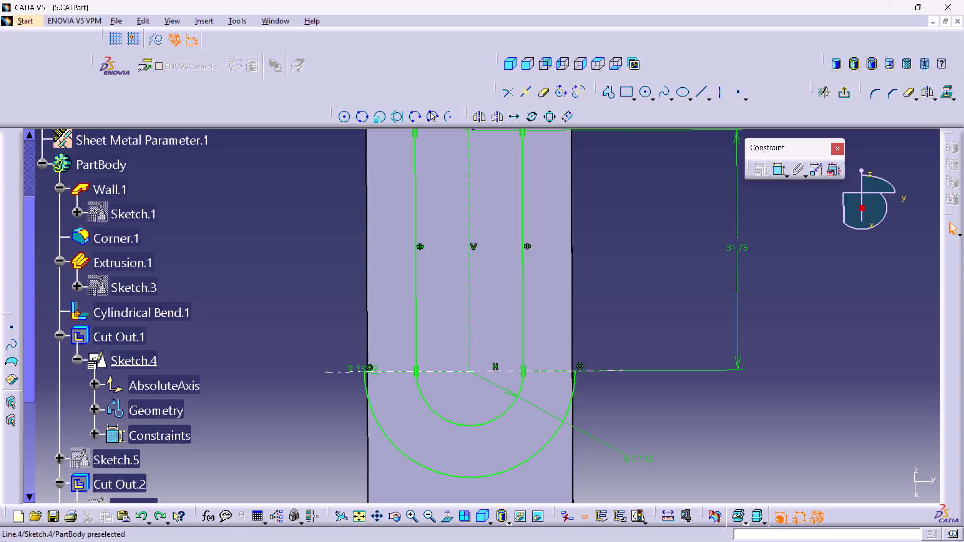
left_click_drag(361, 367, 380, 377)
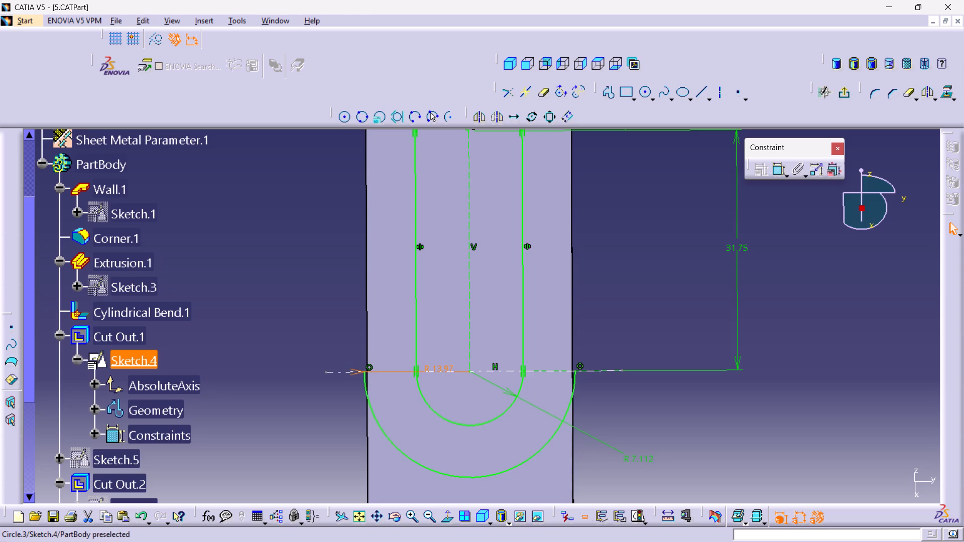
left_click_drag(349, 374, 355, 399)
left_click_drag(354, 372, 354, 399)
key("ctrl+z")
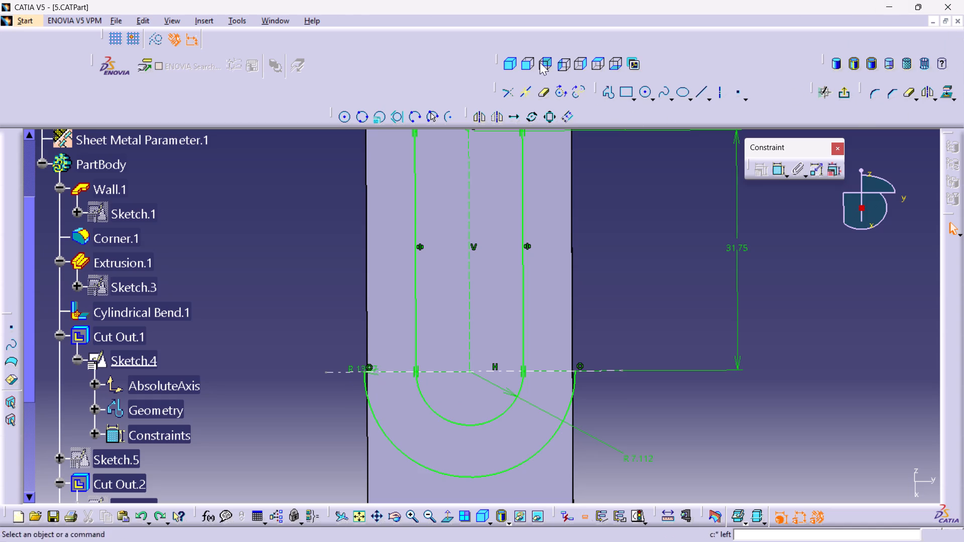
Exit Sketch.4 and close part 5, saving its changes, to return to the profile sketch of part 6.
left_click(508, 57)
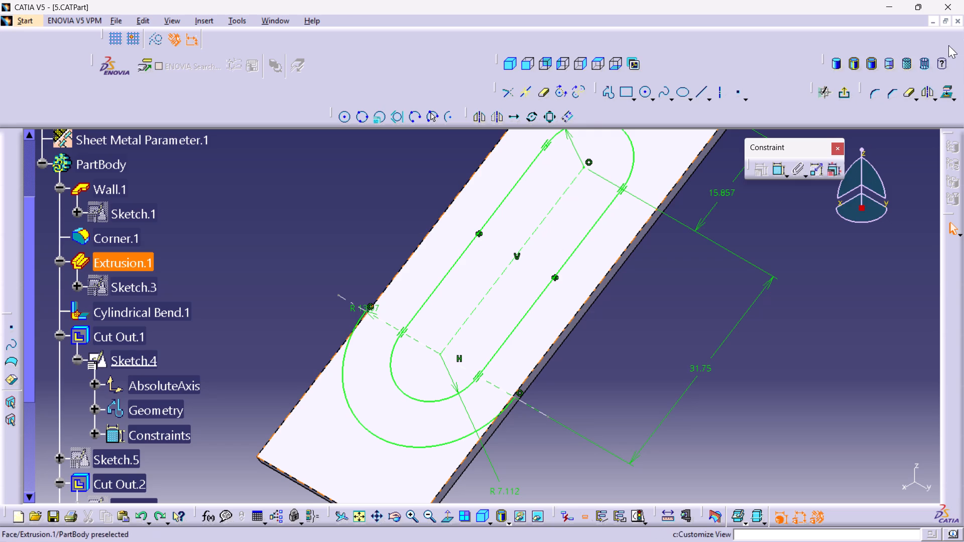
left_click(511, 65)
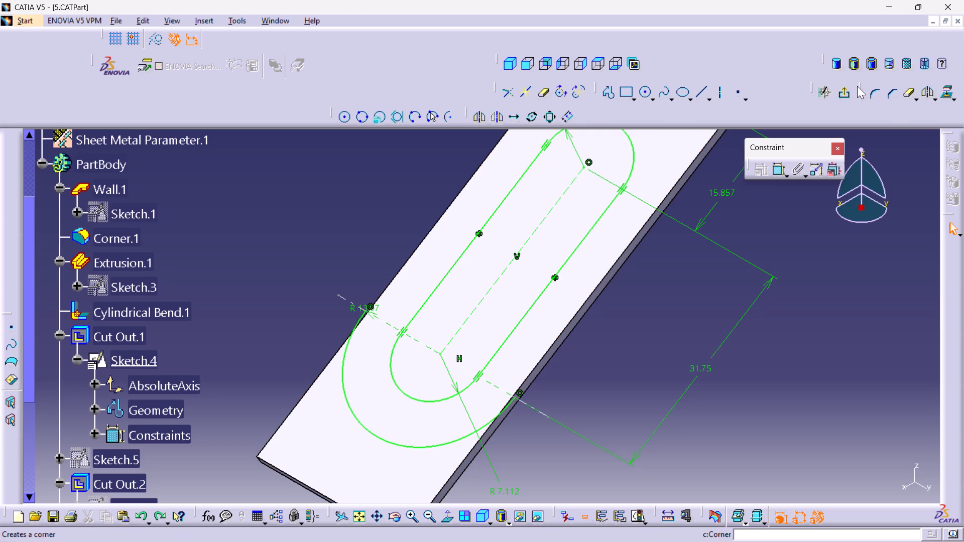
left_click(845, 90)
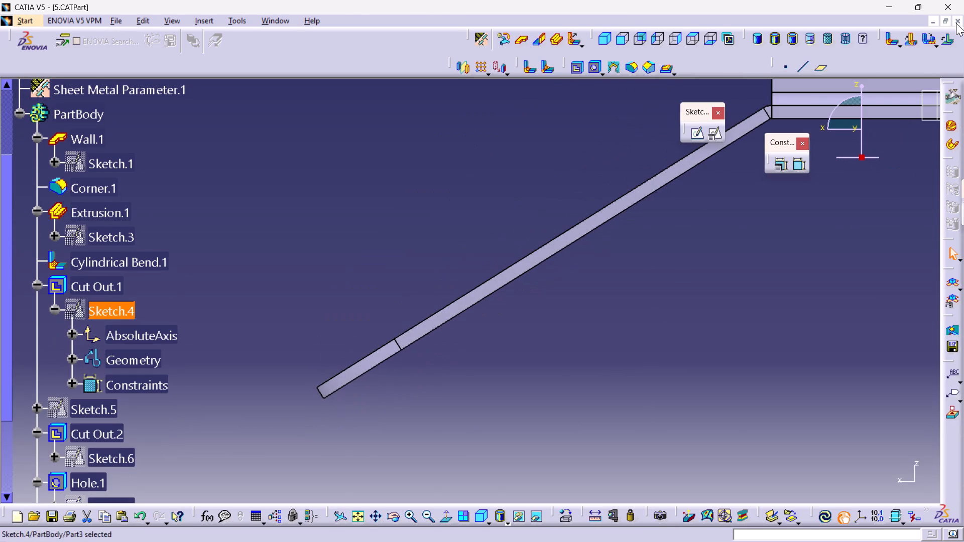
left_click(956, 17)
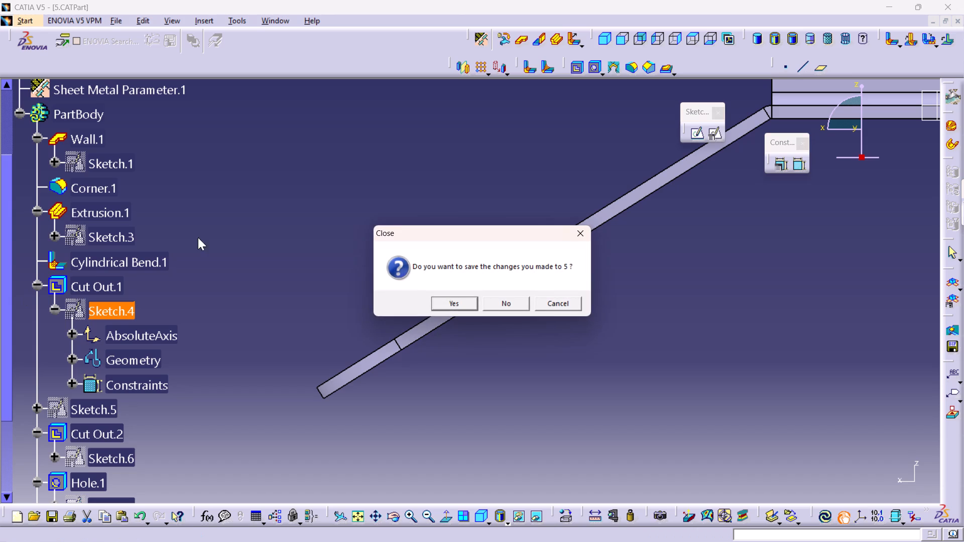
left_click(440, 304)
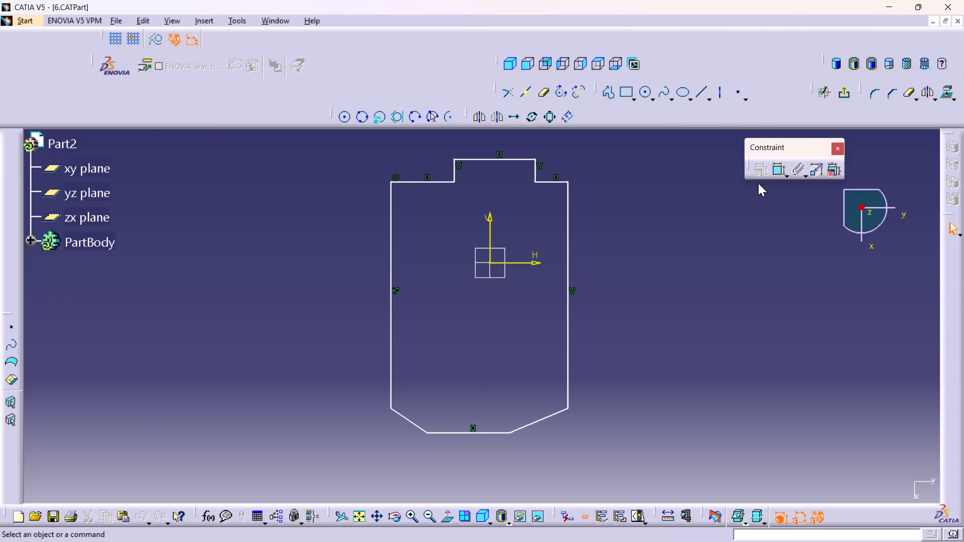
Constrain the tab's top edge and the profile's bottom edge symmetric about the horizontal sketch axis.
double_click(773, 167)
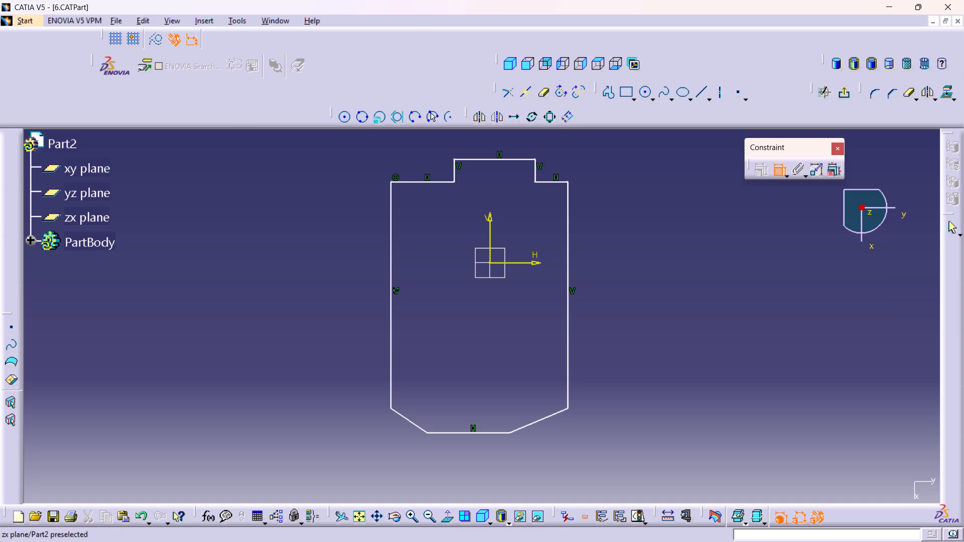
left_click(474, 158)
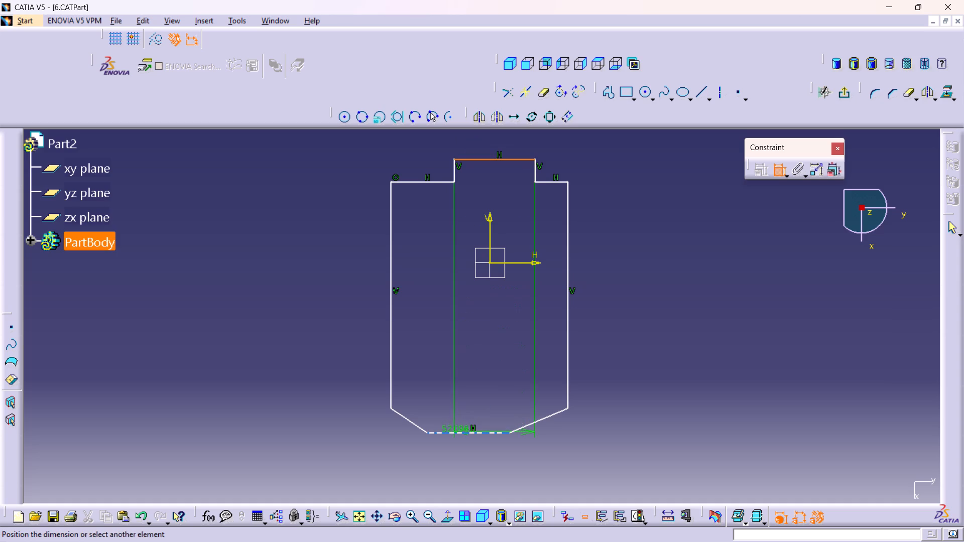
left_click(452, 433)
right_click(625, 355)
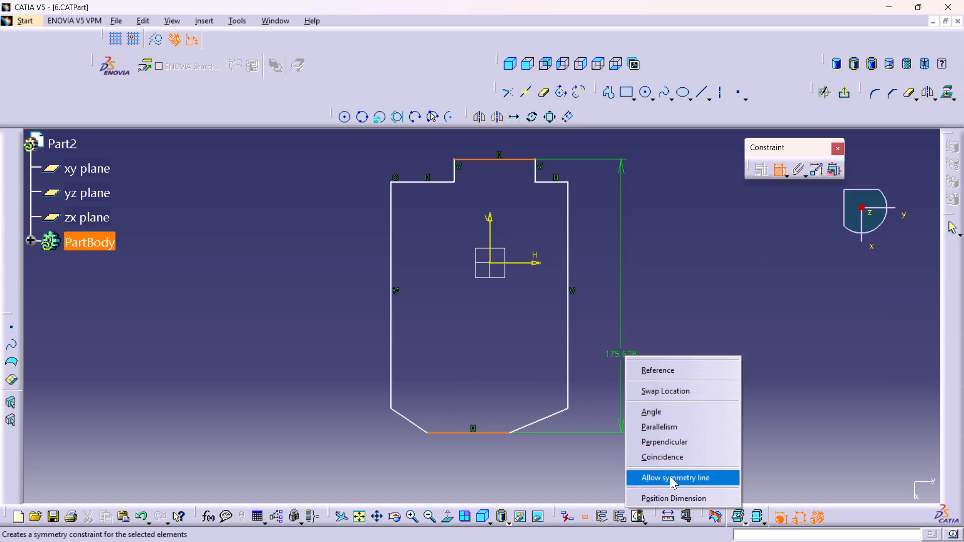
left_click(670, 476)
left_click(533, 264)
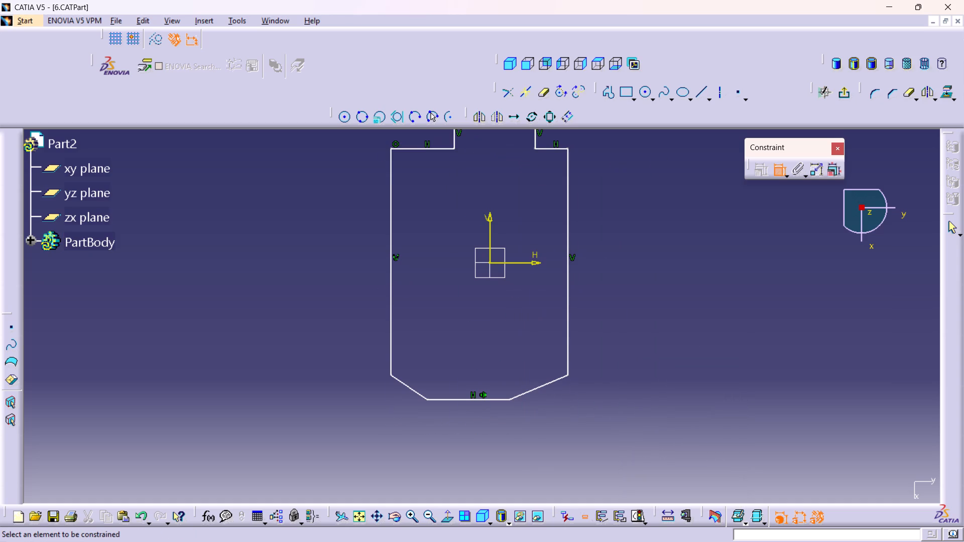
Constrain the profile's two long vertical side edges symmetric about the vertical sketch axis.
left_click(393, 260)
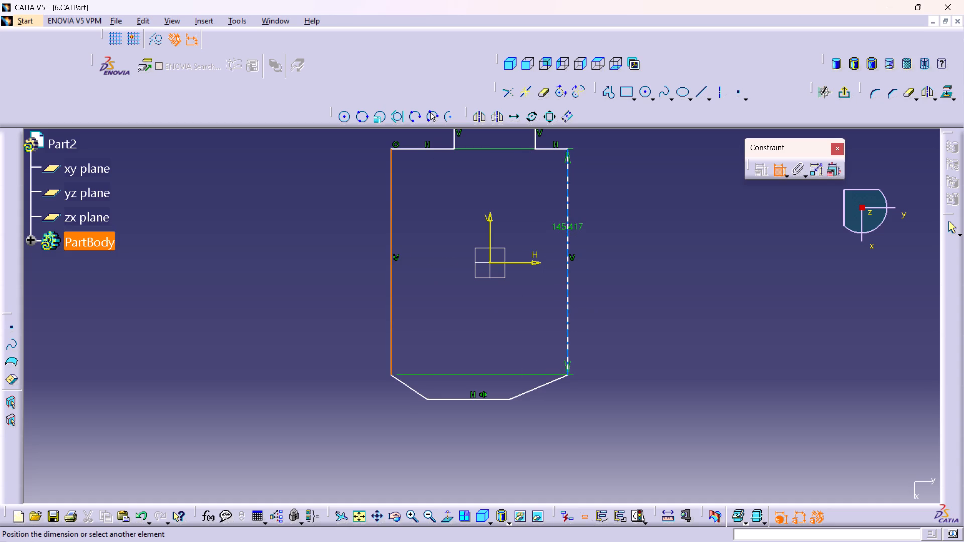
left_click(568, 230)
right_click(513, 191)
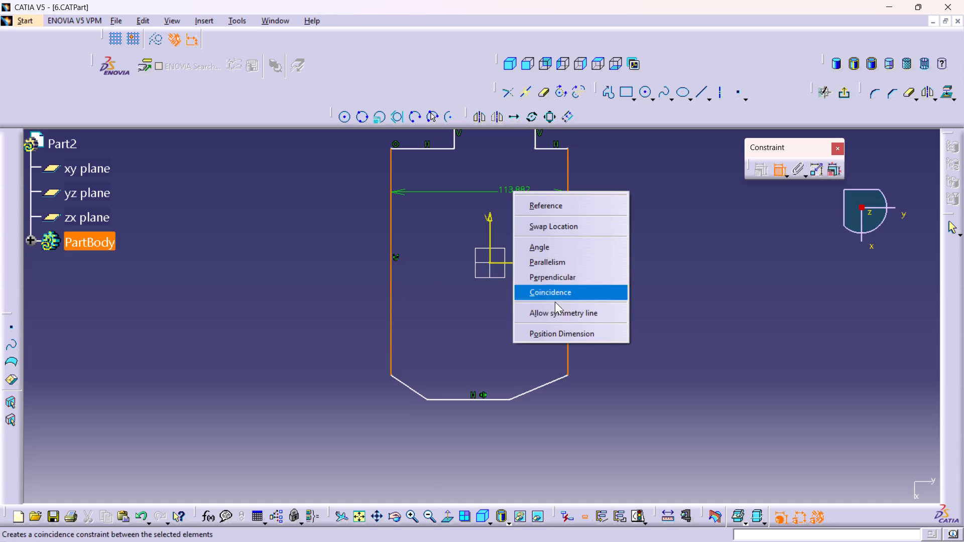
left_click(550, 309)
left_click(563, 315)
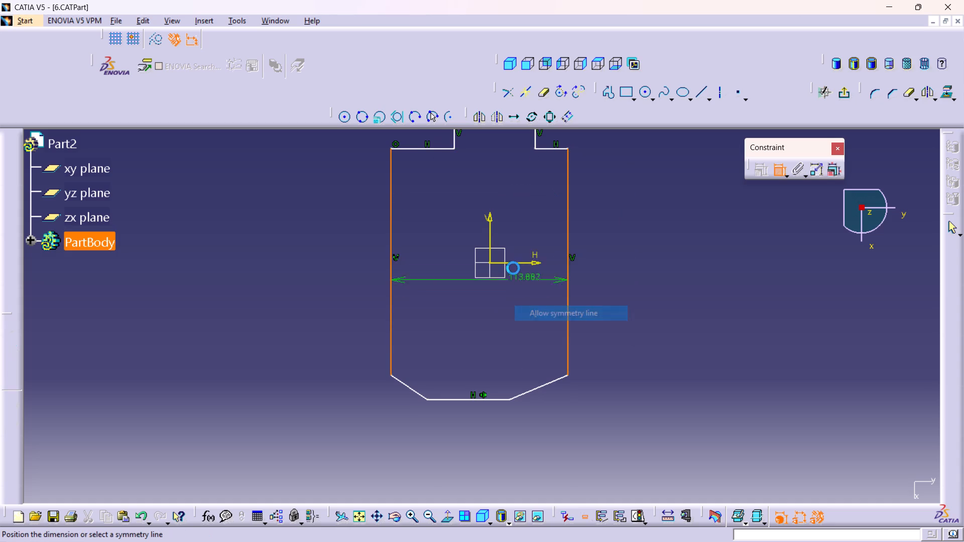
left_click(490, 219)
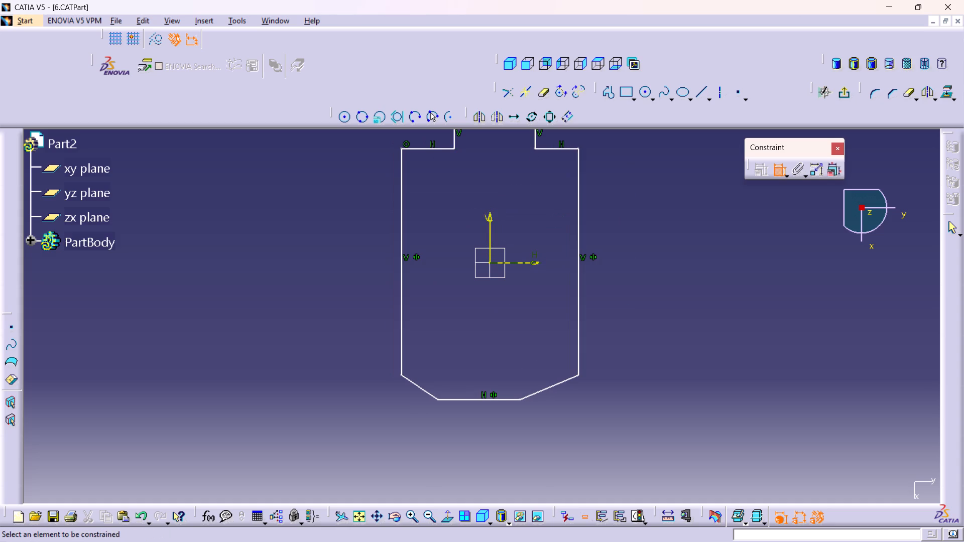
Dimension the length of the profile's bottom horizontal edge, placing the dimension below the profile.
middle_click_drag(502, 227, 517, 380)
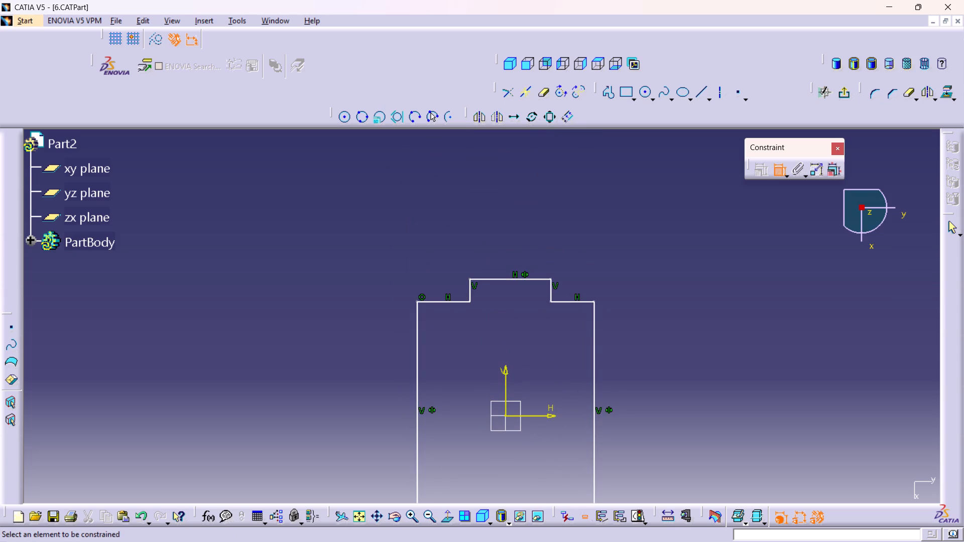
middle_click_drag(532, 348, 545, 398)
right_click(532, 348)
middle_click_drag(526, 434, 521, 417)
scroll(521, 417, "up", 1)
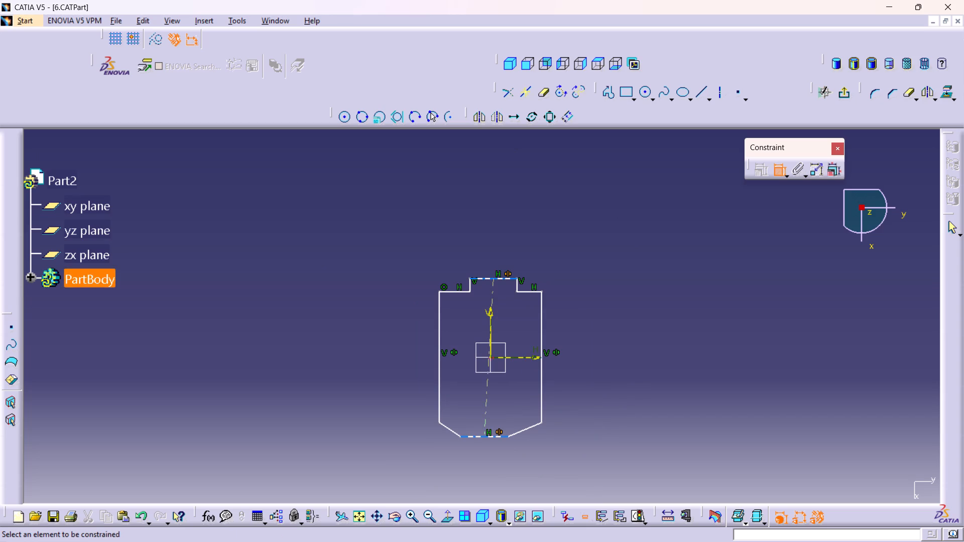
middle_click_drag(491, 403, 477, 356)
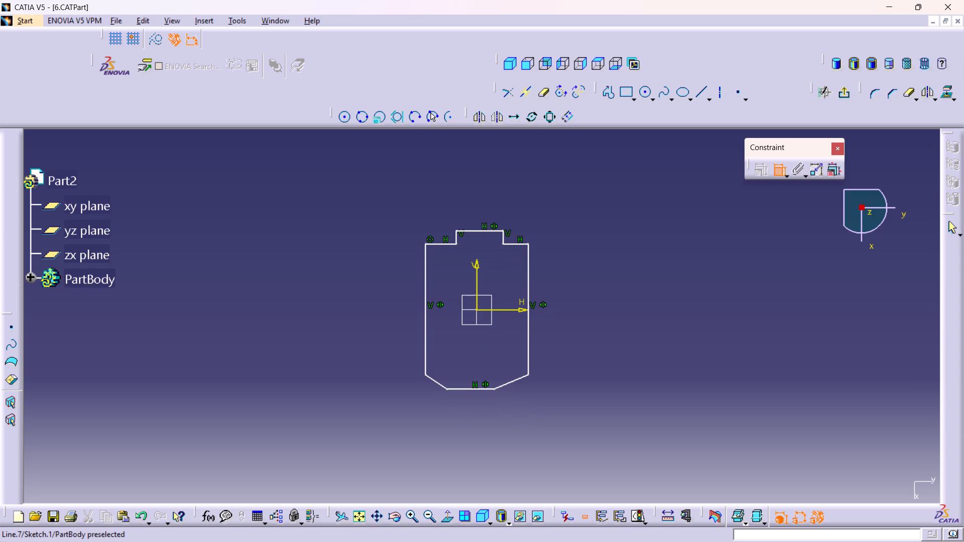
left_click(467, 389)
left_click(472, 424)
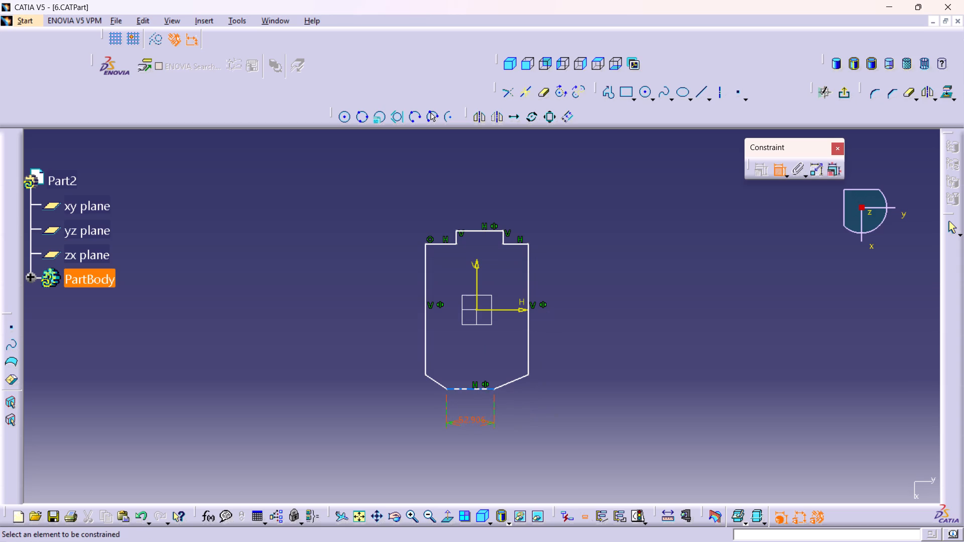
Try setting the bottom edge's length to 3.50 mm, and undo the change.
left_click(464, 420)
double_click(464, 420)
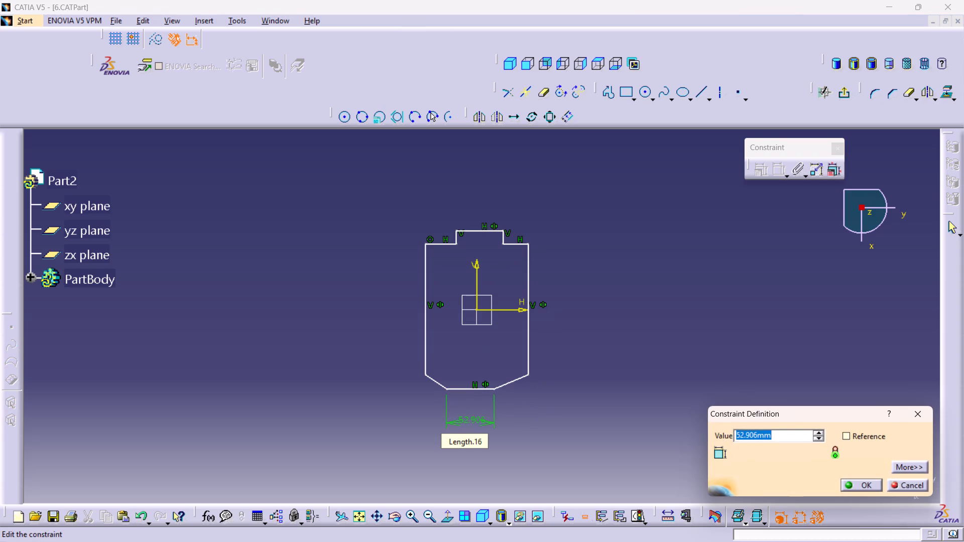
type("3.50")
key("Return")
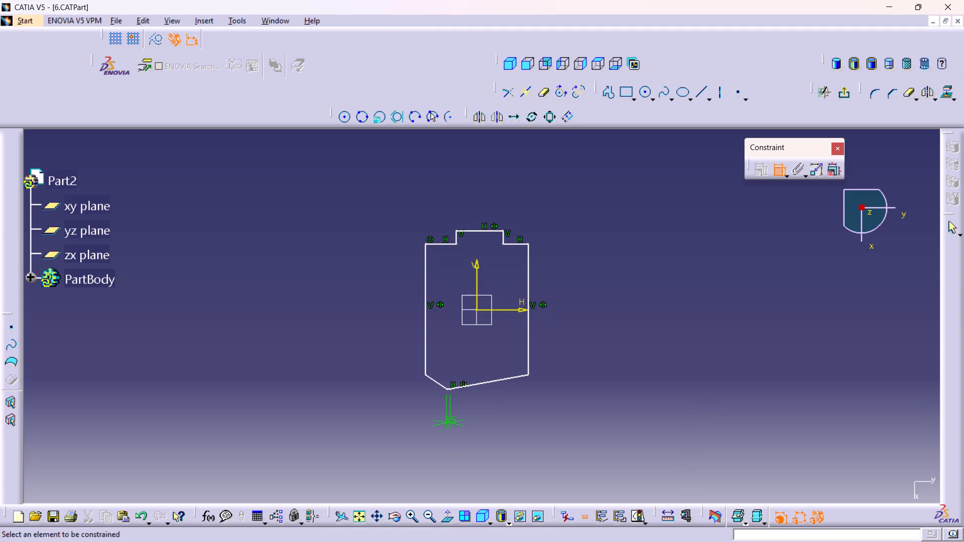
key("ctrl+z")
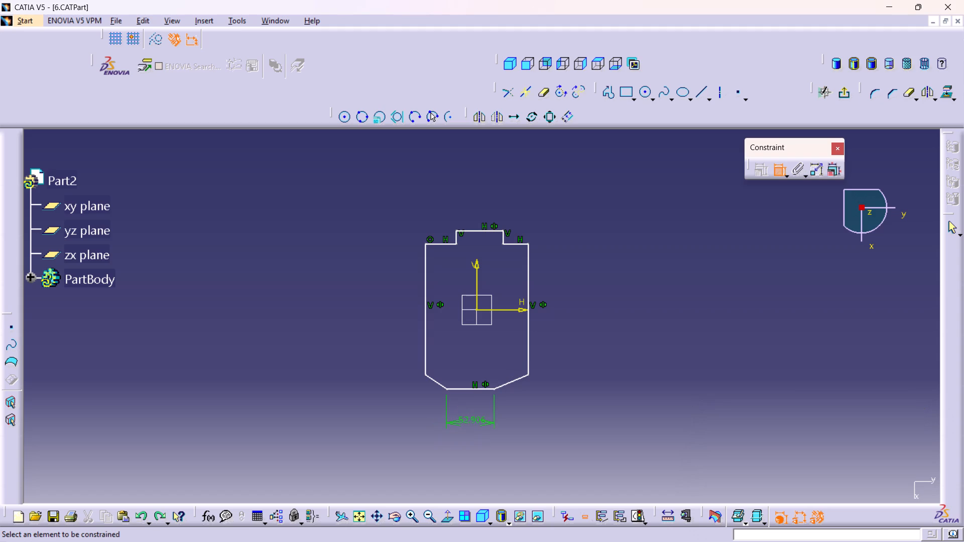
Dimension the overall width between the profile's two long vertical side edges, placing the dimension above the tab.
middle_click_drag(540, 382, 527, 350)
right_click(540, 382)
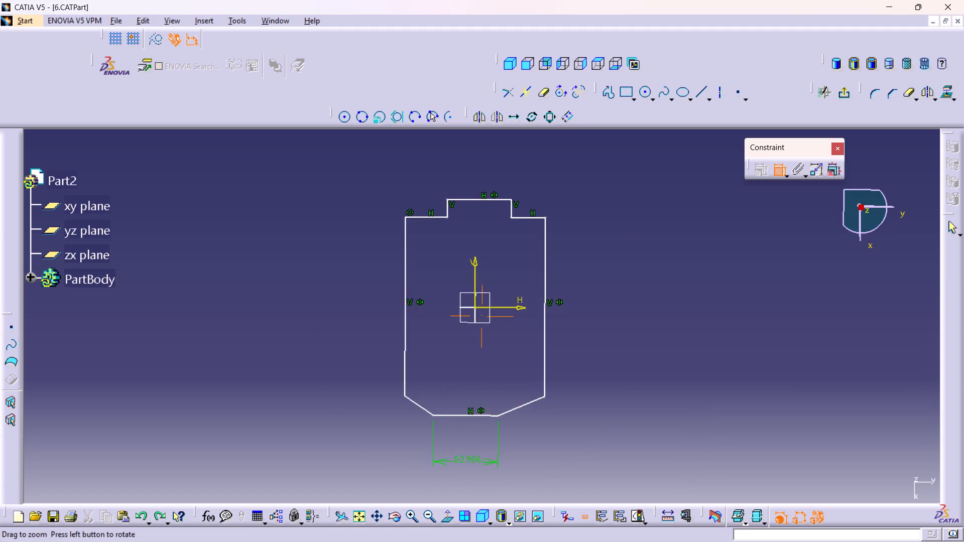
middle_click_drag(527, 350, 527, 348)
middle_click_drag(505, 362, 471, 371)
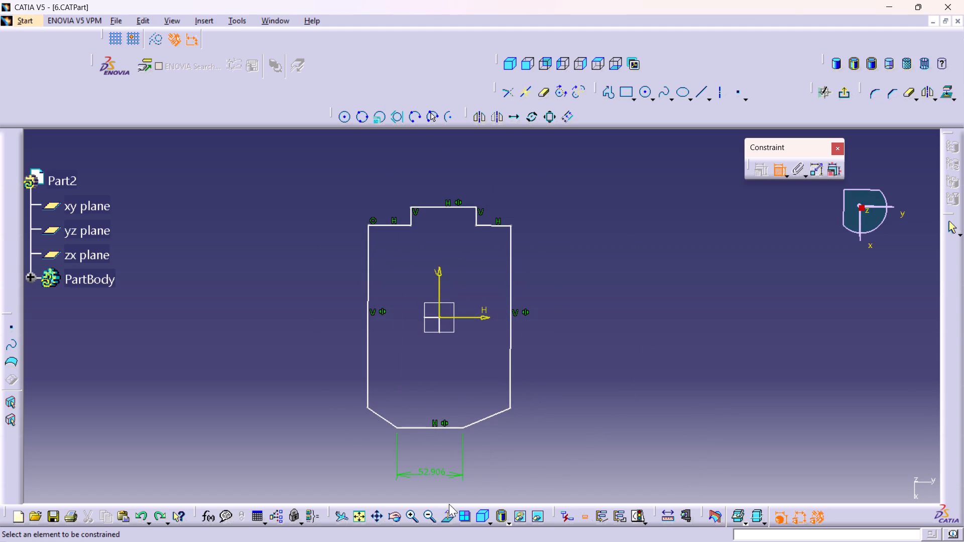
left_click(446, 519)
left_click(366, 338)
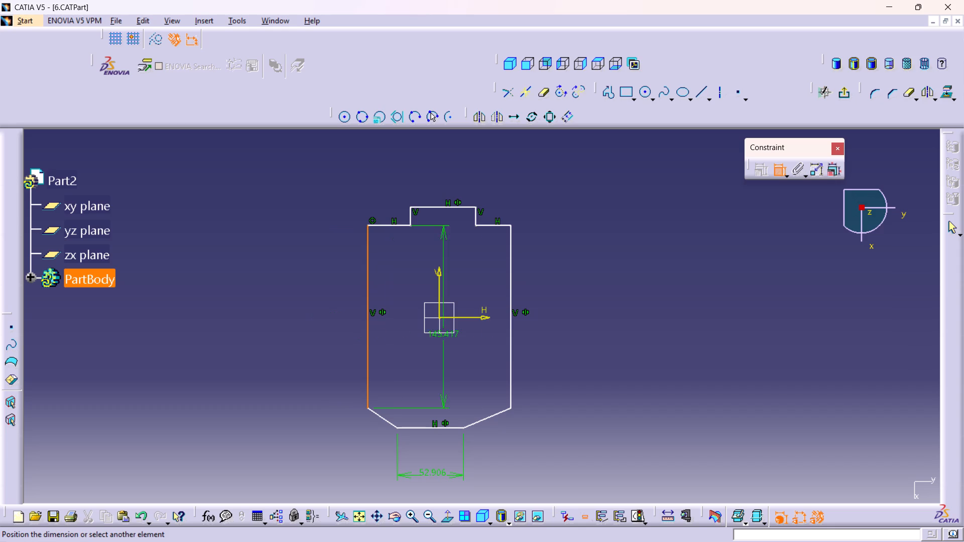
left_click_drag(511, 359, 510, 352)
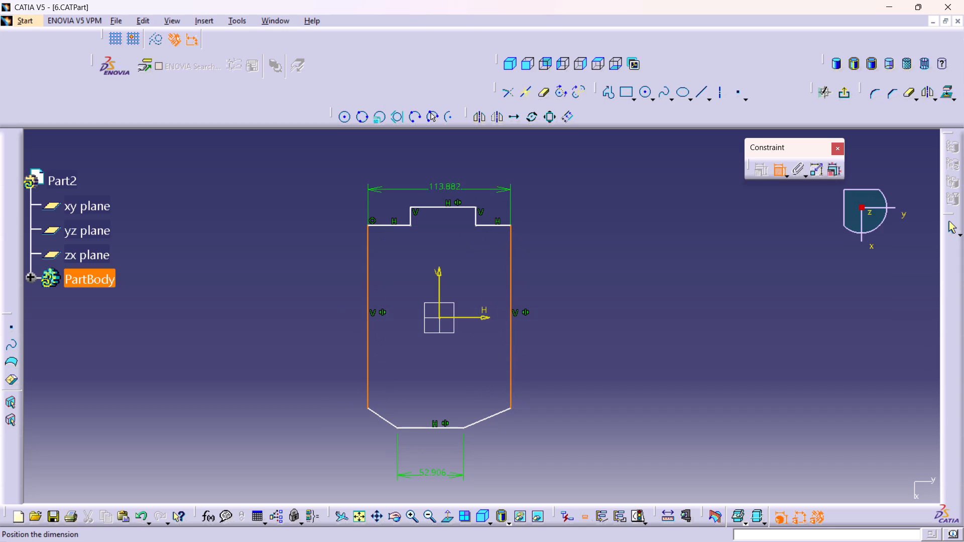
left_click(436, 169)
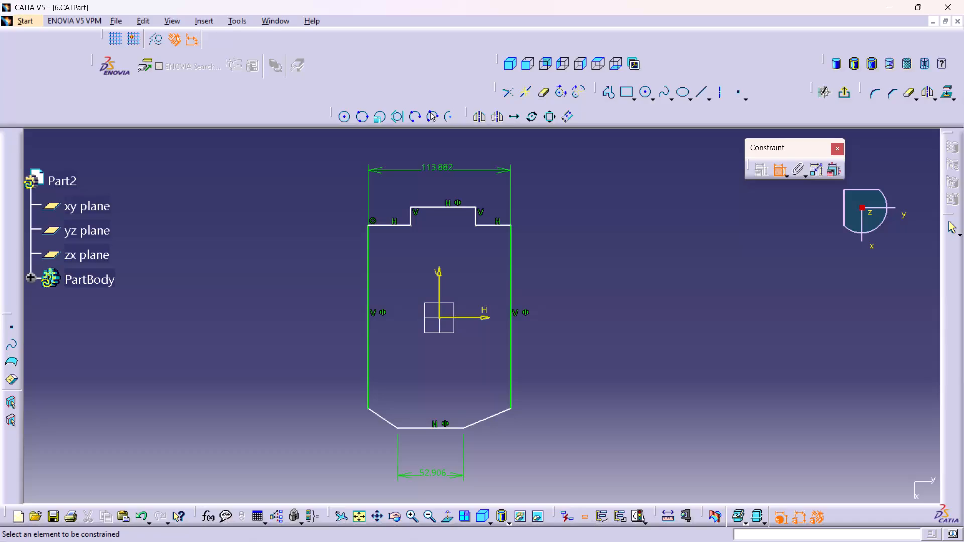
double_click(430, 167)
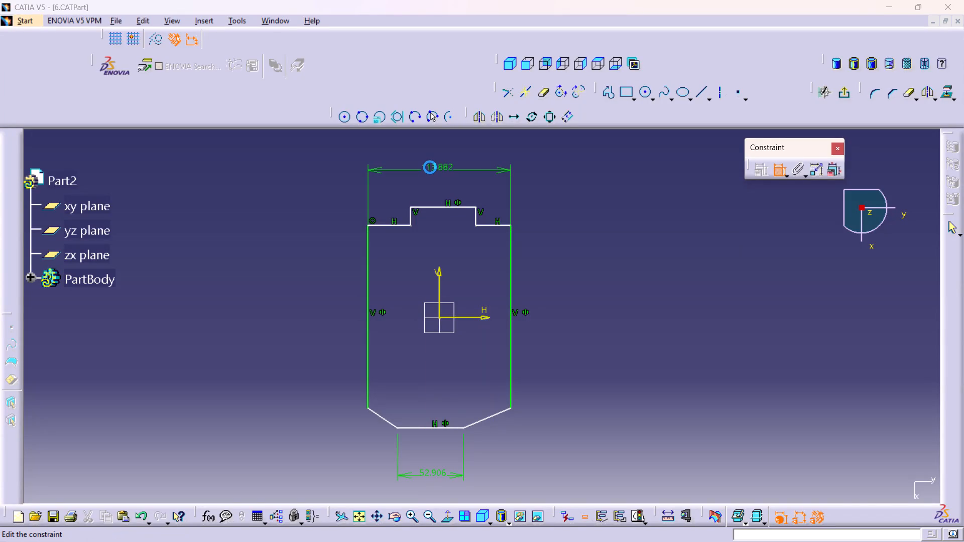
left_click(923, 408)
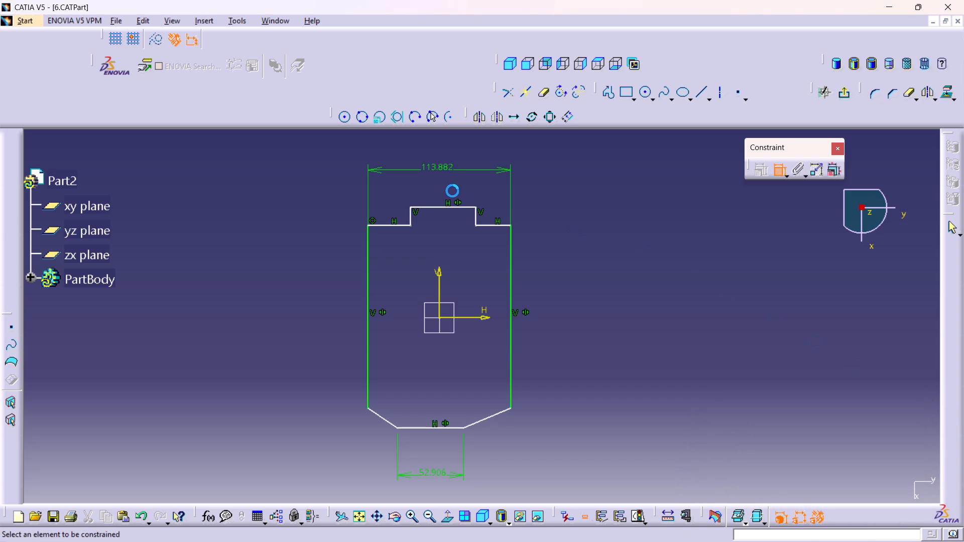
Delete the overall width dimension above the tab.
right_click(432, 165)
left_click(485, 420)
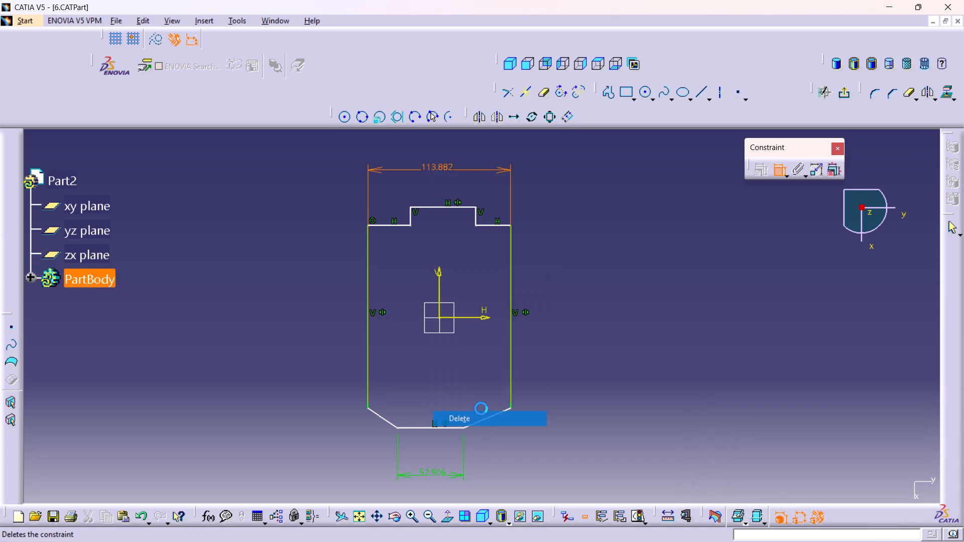
Dimension the tab's top horizontal edge, placing the dimension above it, and set its length to 6.20 mm.
left_click(430, 208)
left_click(442, 186)
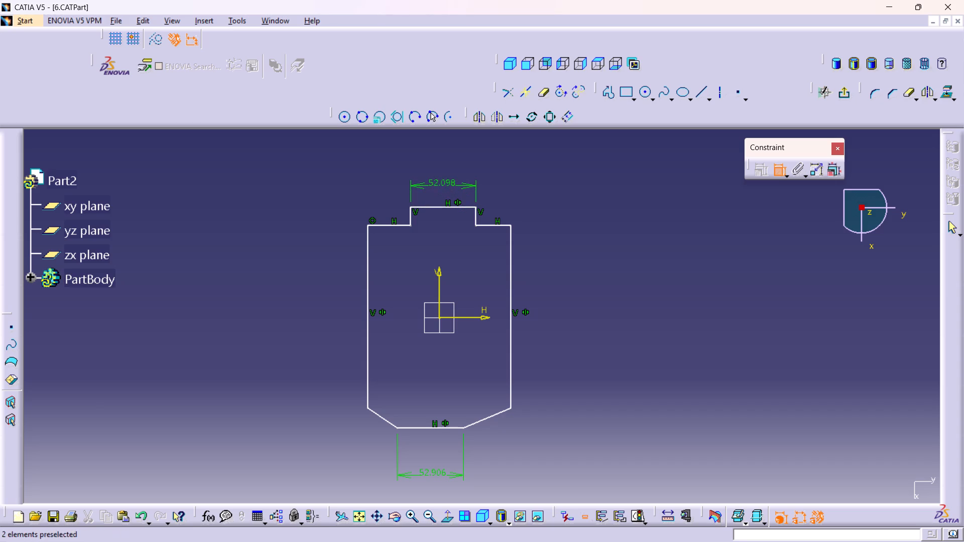
double_click(442, 183)
type("6.")
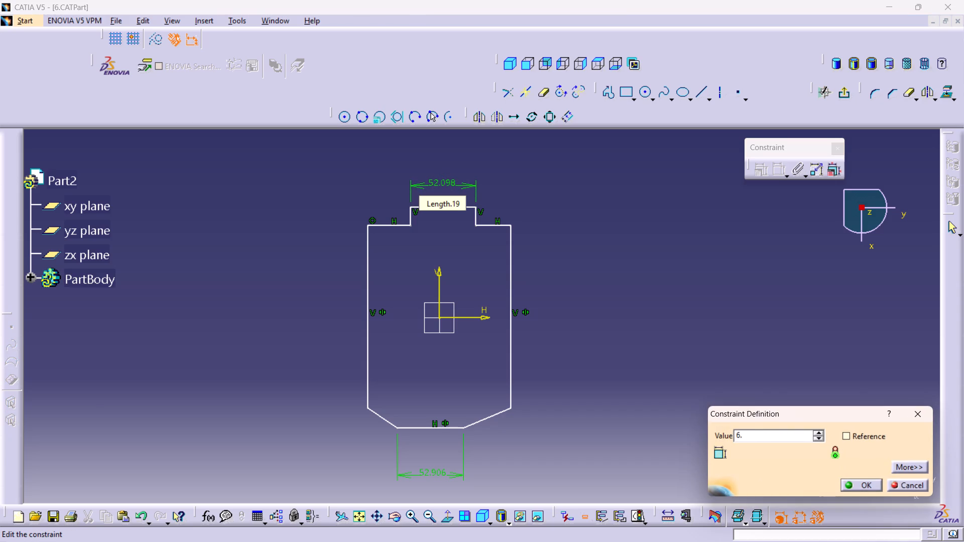
type("20")
key("Return")
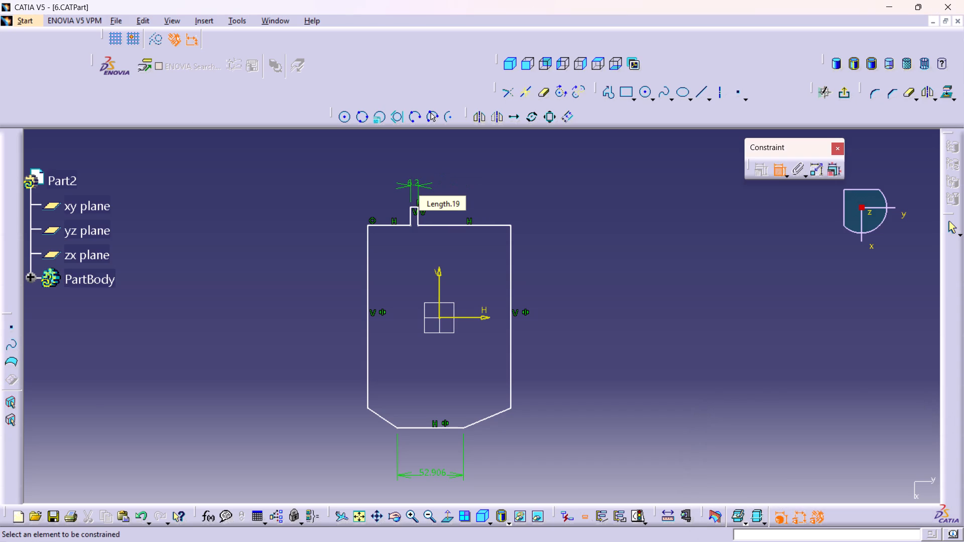
Dimension the overall width between the two long vertical side edges, placed above the tab's dimension, and set it to 10.20 mm.
middle_click_drag(403, 276, 403, 208)
right_click(403, 276)
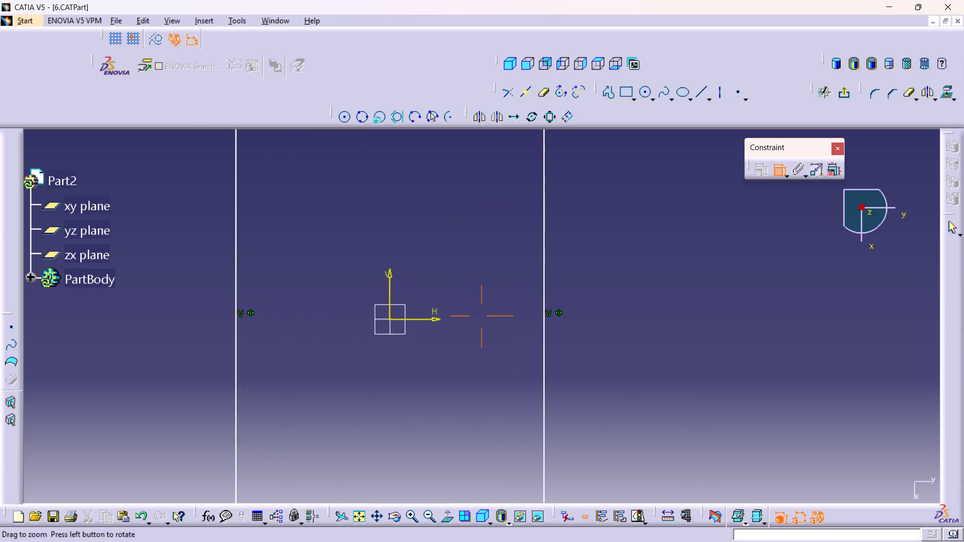
middle_click_drag(403, 208, 403, 205)
middle_click_drag(422, 241, 444, 333)
left_click(253, 274)
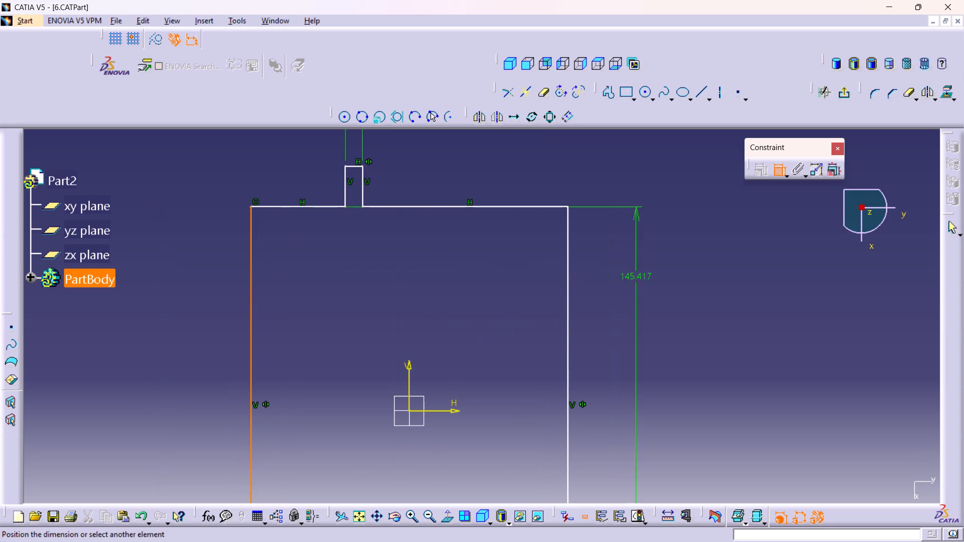
left_click(567, 331)
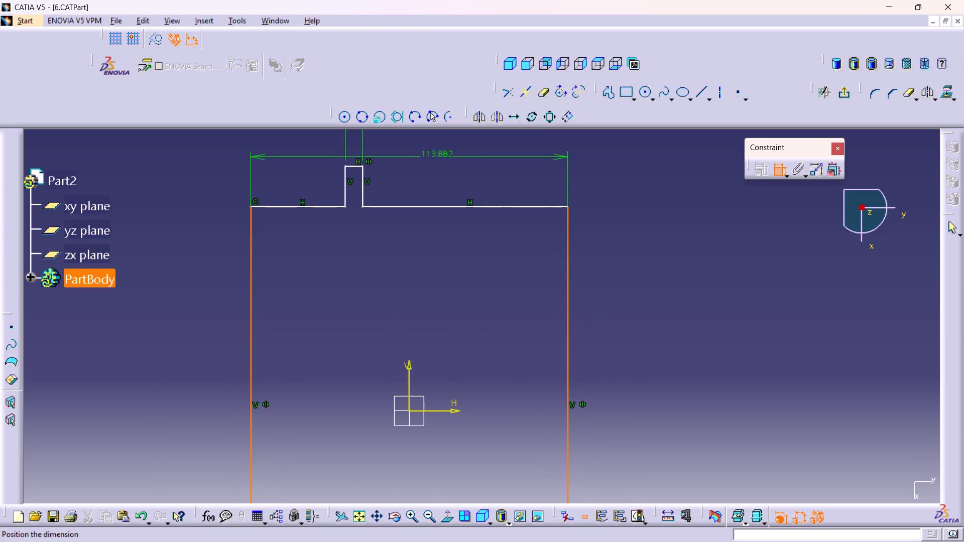
middle_click_drag(425, 147, 447, 277)
left_click(412, 227)
double_click(405, 220)
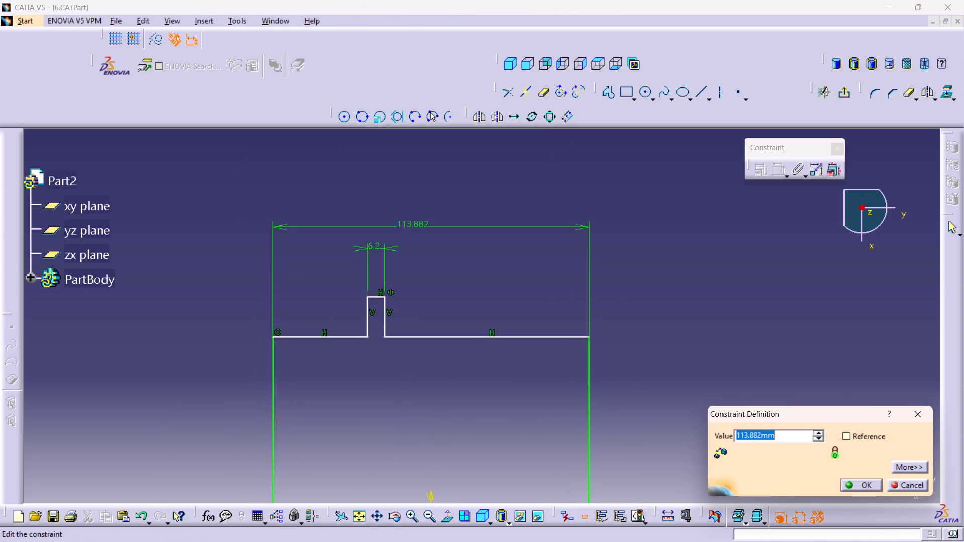
type("10")
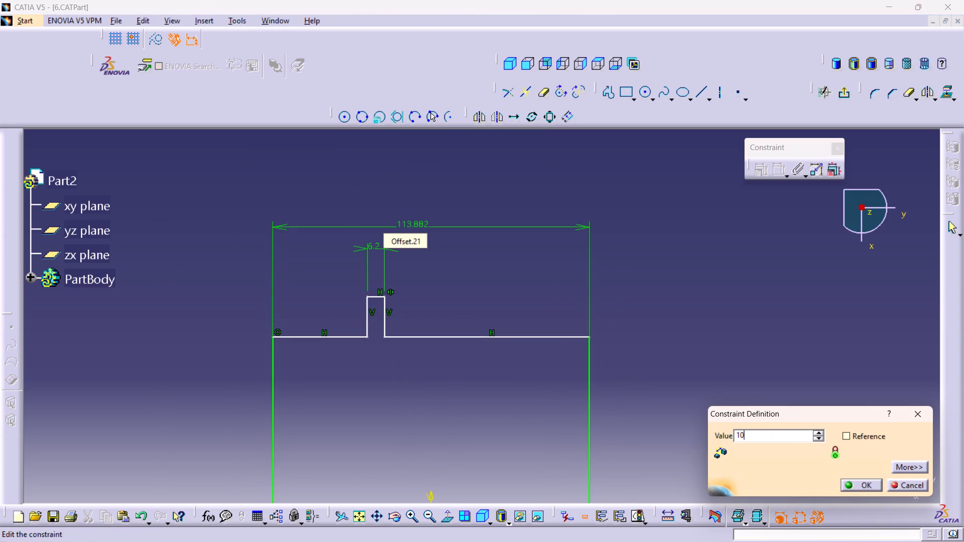
type(".20")
key("Return")
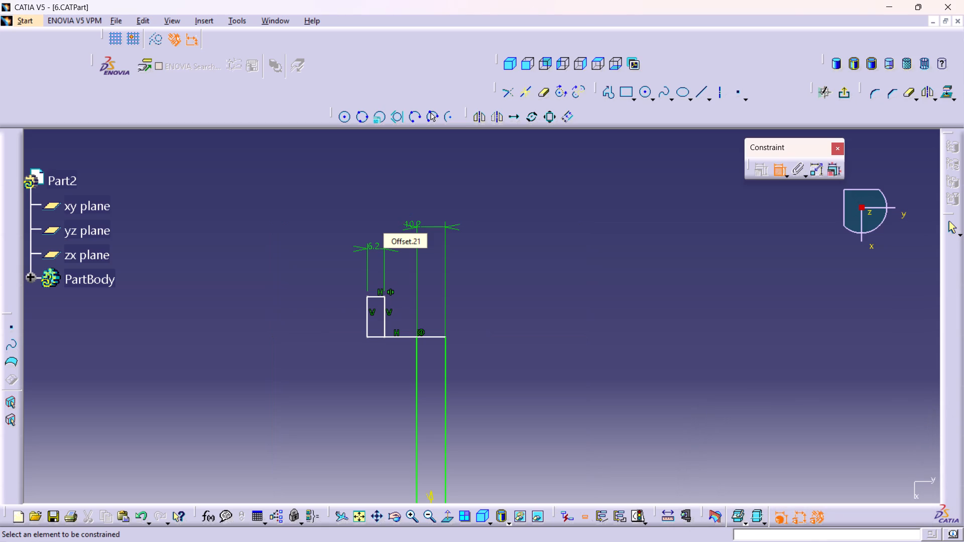
Constrain the tab's two short vertical edges symmetric about the vertical sketch axis.
left_click(366, 303)
left_click(385, 318)
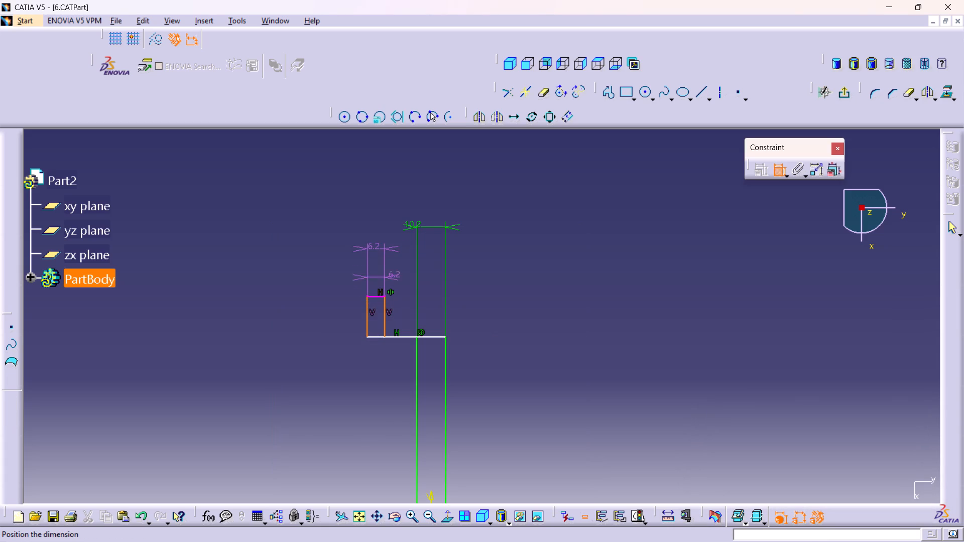
right_click(406, 235)
left_click(436, 355)
middle_click_drag(516, 424, 498, 344)
scroll(514, 425, "up", 1)
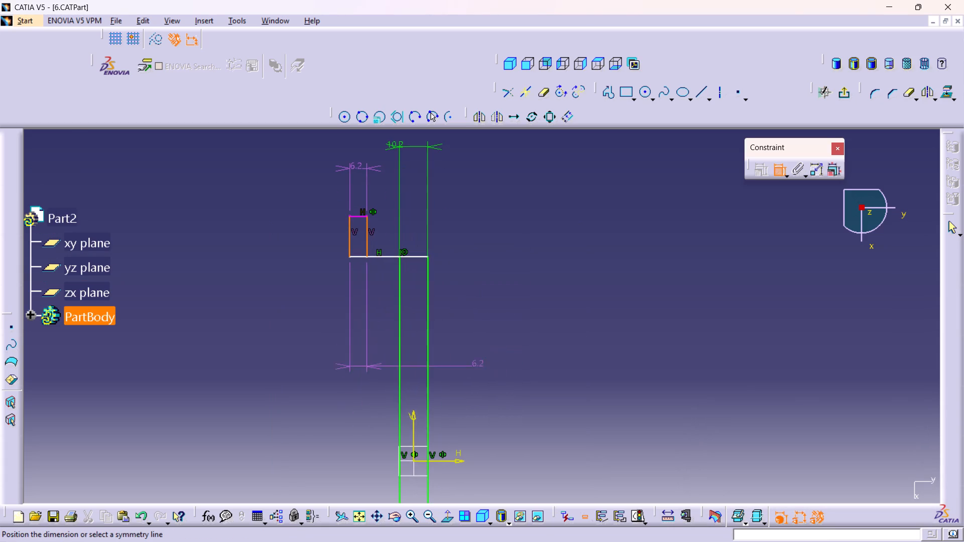
left_click(412, 413)
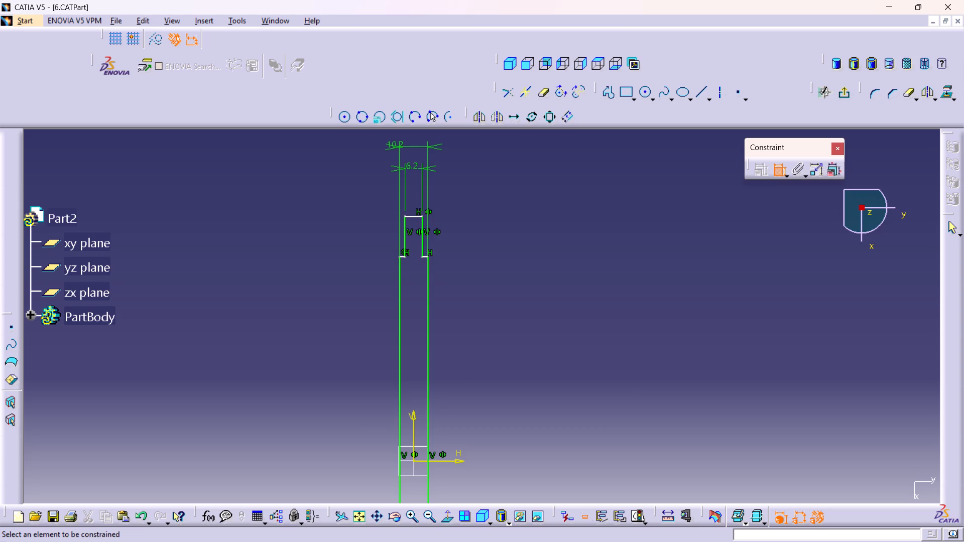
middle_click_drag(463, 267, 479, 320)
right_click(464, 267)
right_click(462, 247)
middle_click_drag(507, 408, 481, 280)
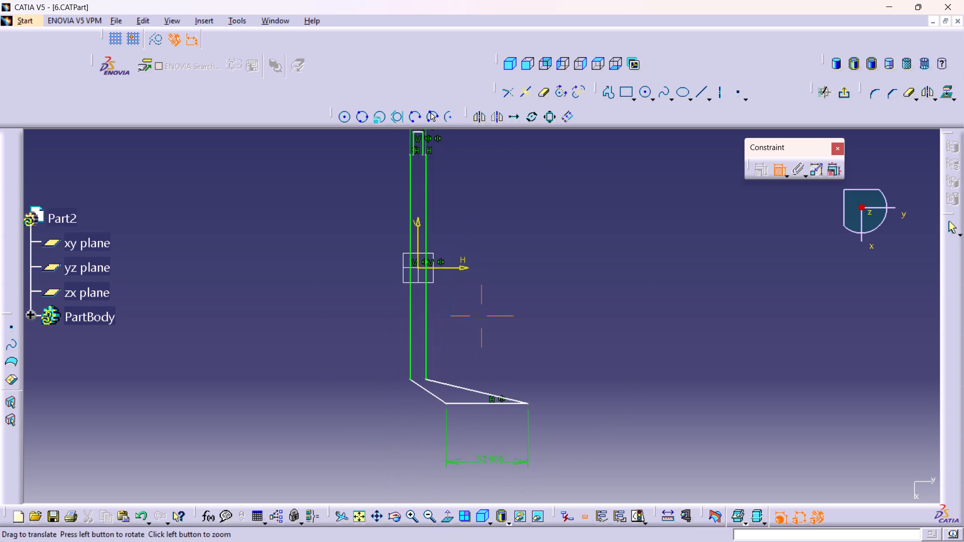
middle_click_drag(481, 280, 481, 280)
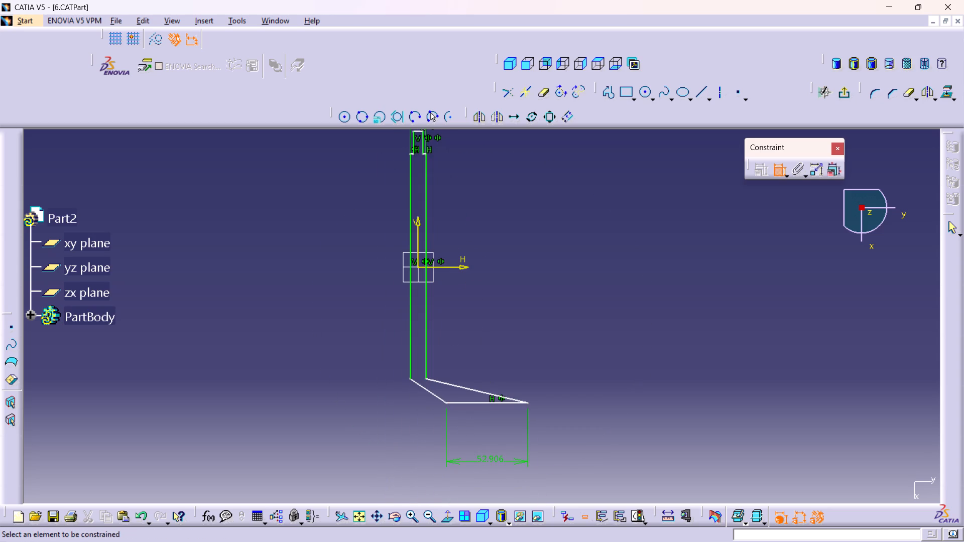
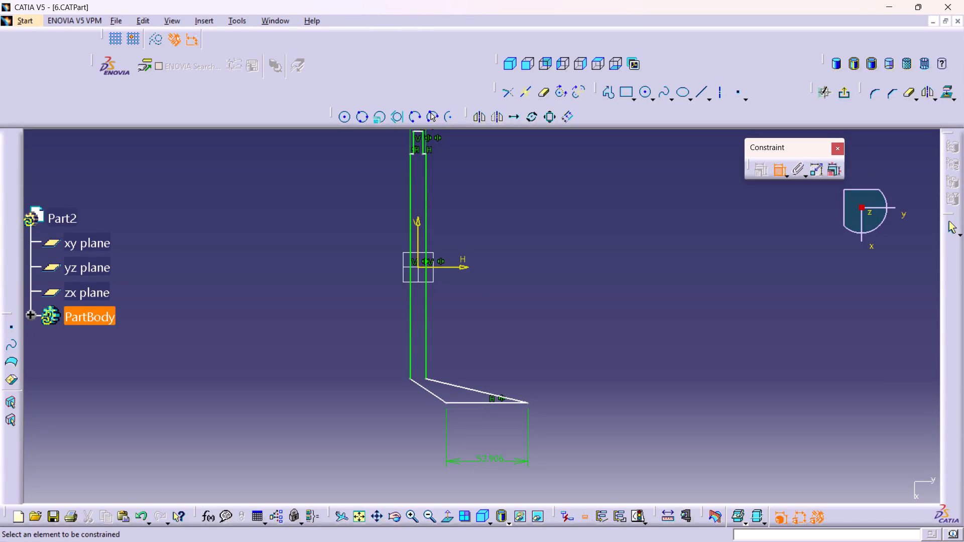
Constrain the profile's two slanted lower edges symmetric about the vertical sketch axis.
middle_click_drag(491, 363, 491, 317)
right_click(491, 363)
middle_click_drag(460, 339, 478, 289)
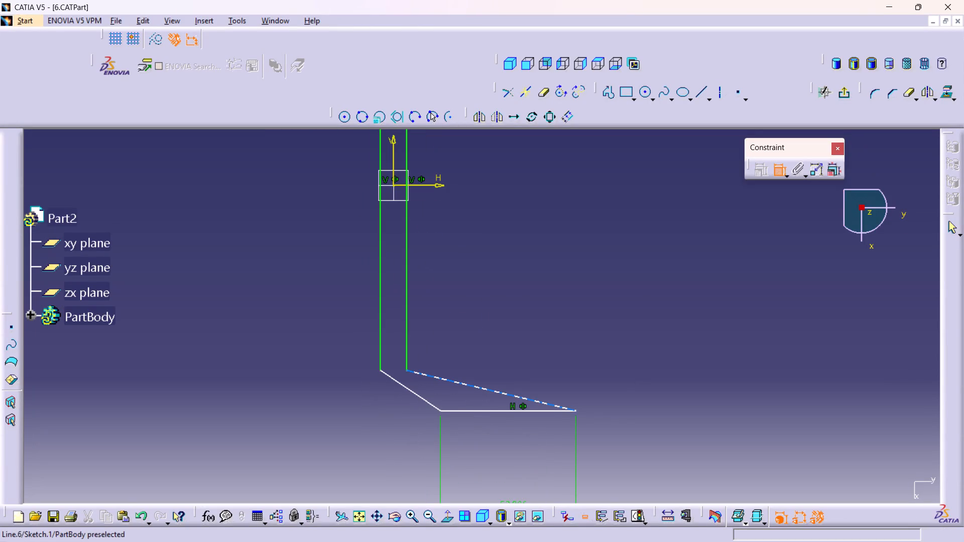
left_click(421, 399)
left_click(448, 382)
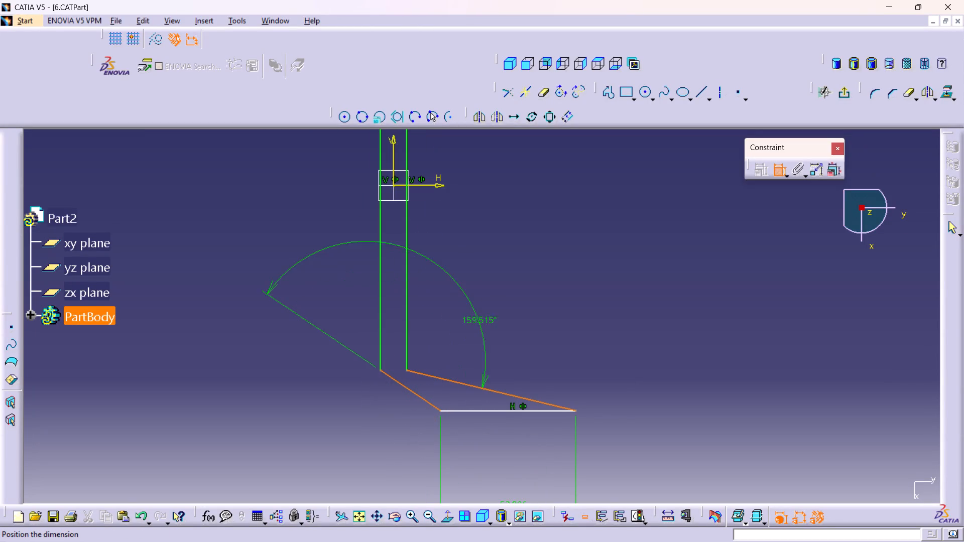
right_click(483, 312)
left_click(516, 416)
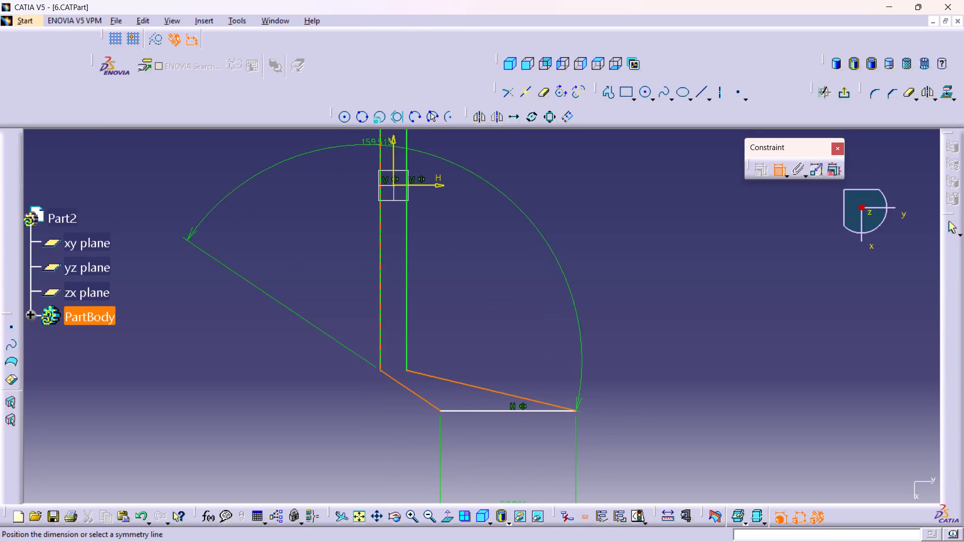
left_click(393, 142)
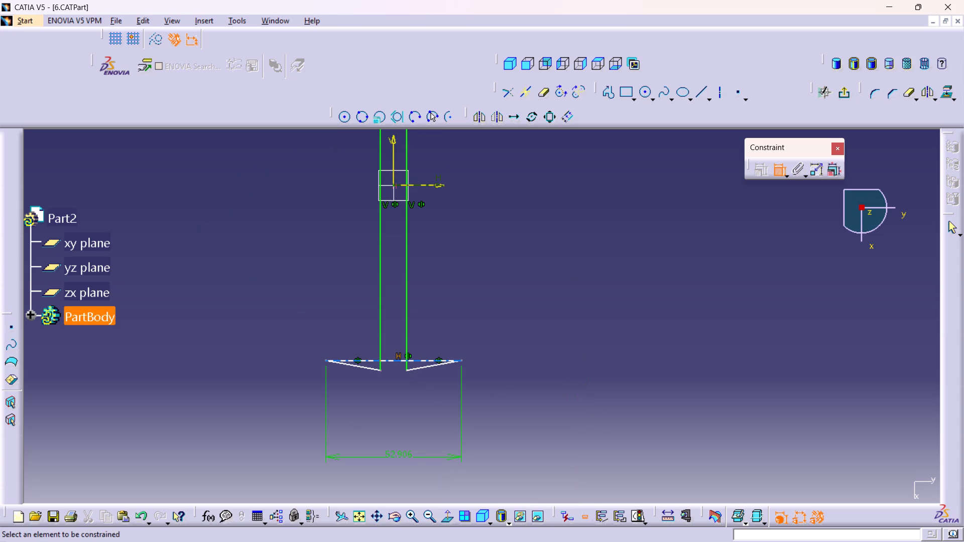
Move the bottom horizontal edge down below the ends of the long side edges so the slanted edges slope downward.
left_click(779, 168)
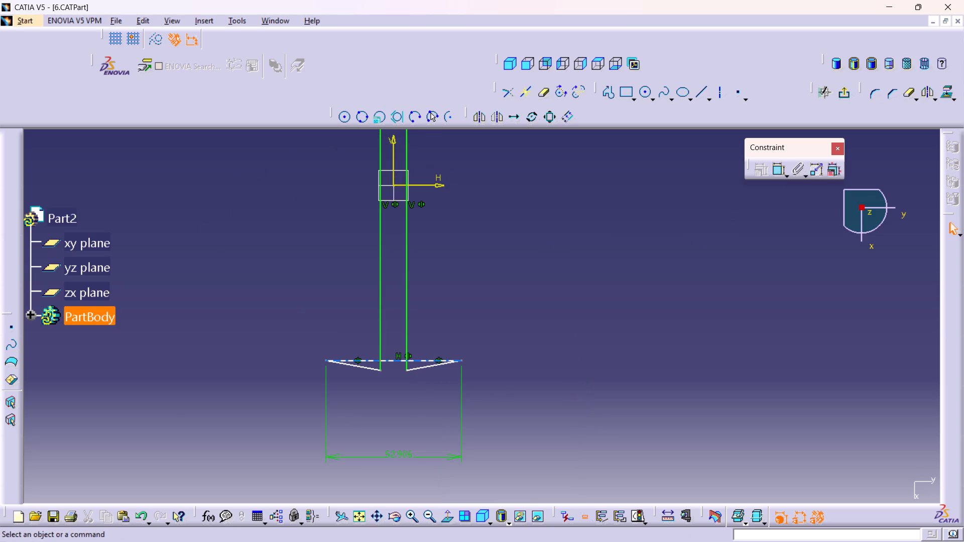
left_click_drag(394, 361, 396, 414)
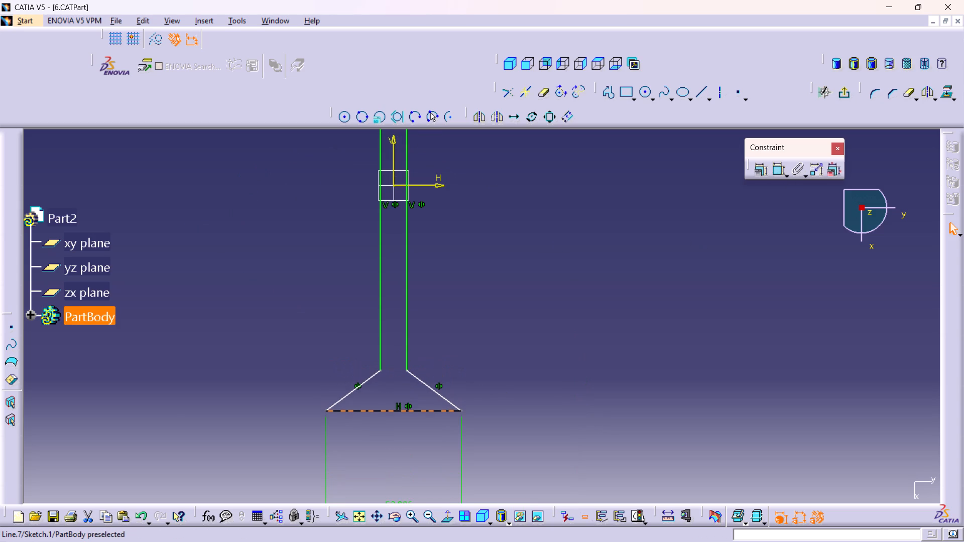
left_click_drag(396, 414, 397, 415)
left_click(542, 362)
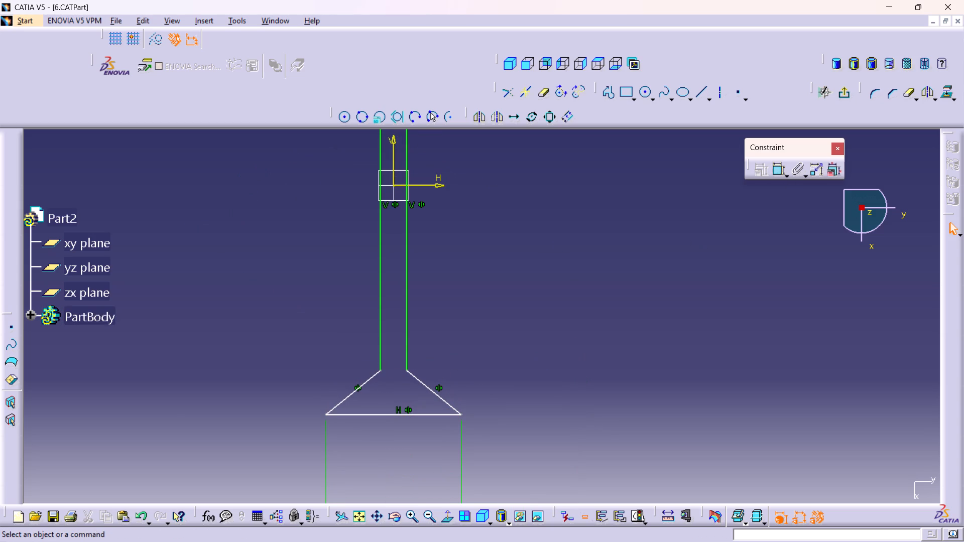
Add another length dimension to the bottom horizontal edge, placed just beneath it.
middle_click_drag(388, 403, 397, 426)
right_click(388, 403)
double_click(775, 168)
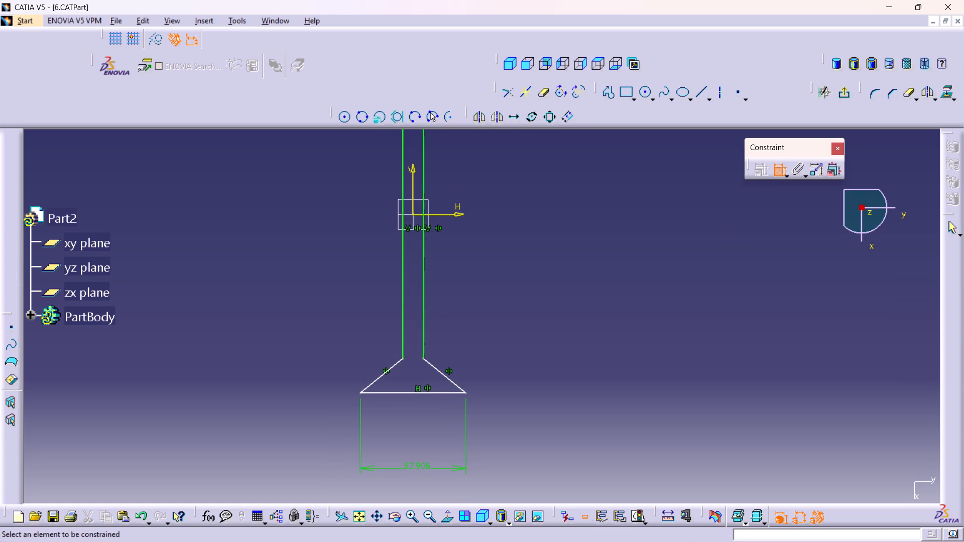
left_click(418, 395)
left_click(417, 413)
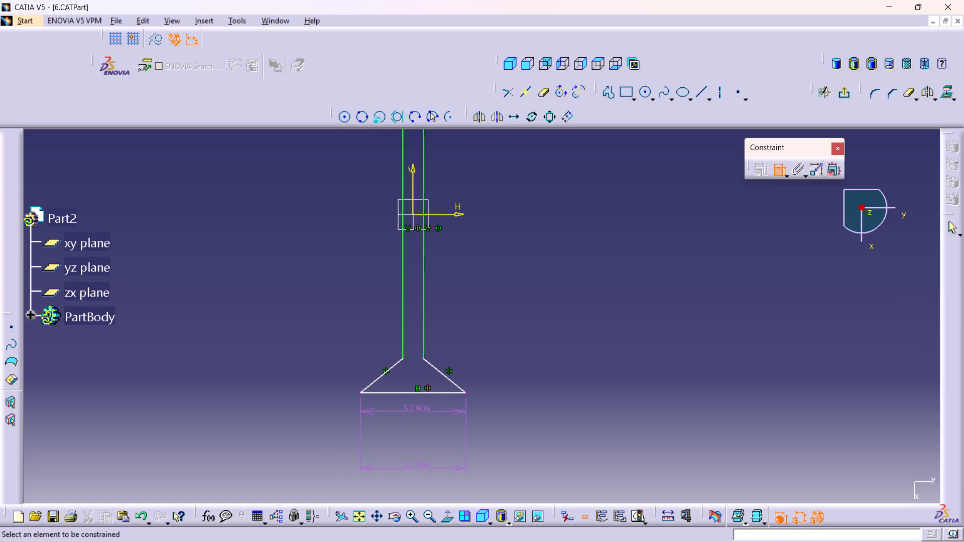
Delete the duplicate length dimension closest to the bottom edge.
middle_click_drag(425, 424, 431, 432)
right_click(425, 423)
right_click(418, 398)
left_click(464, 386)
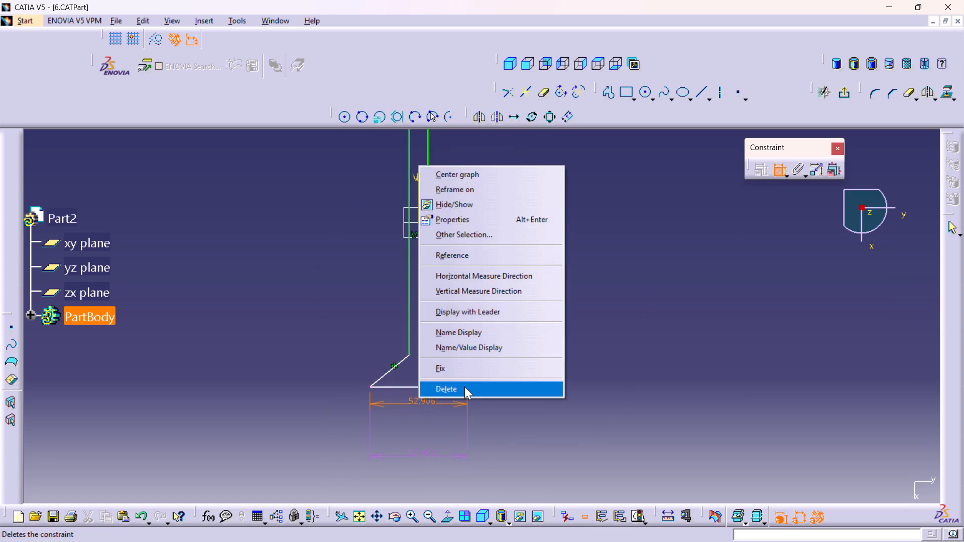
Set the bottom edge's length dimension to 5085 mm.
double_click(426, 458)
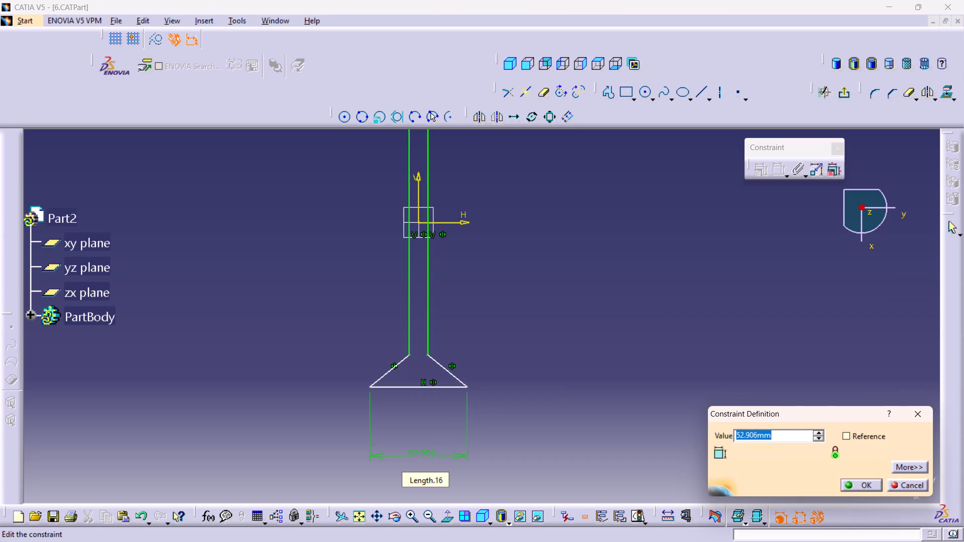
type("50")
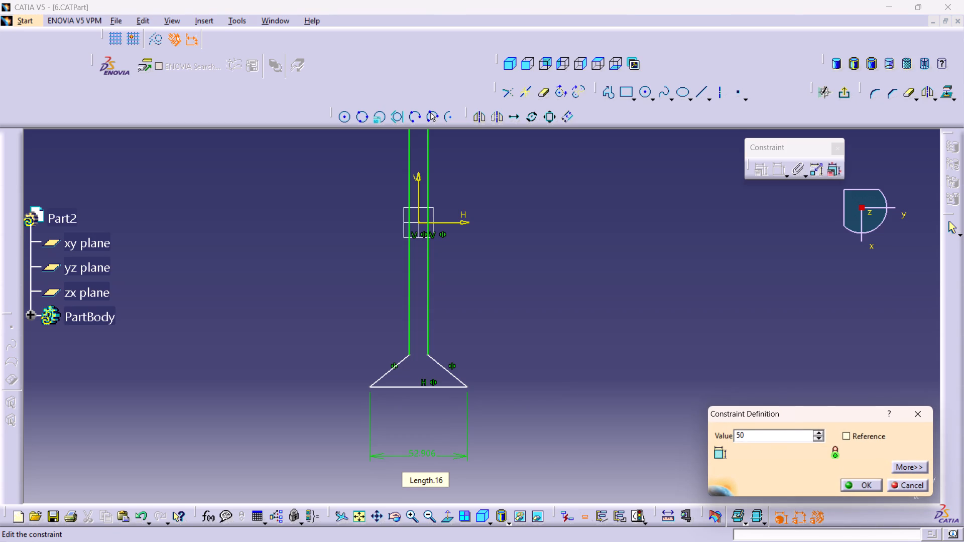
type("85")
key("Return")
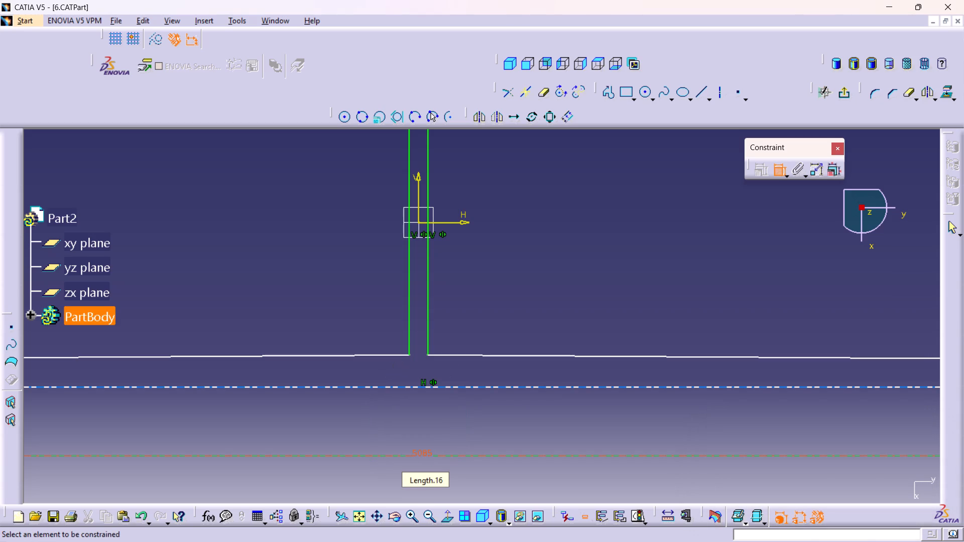
Set the bottom edge's length dimension to 5.85 mm.
double_click(420, 450)
type("5.8")
key("5")
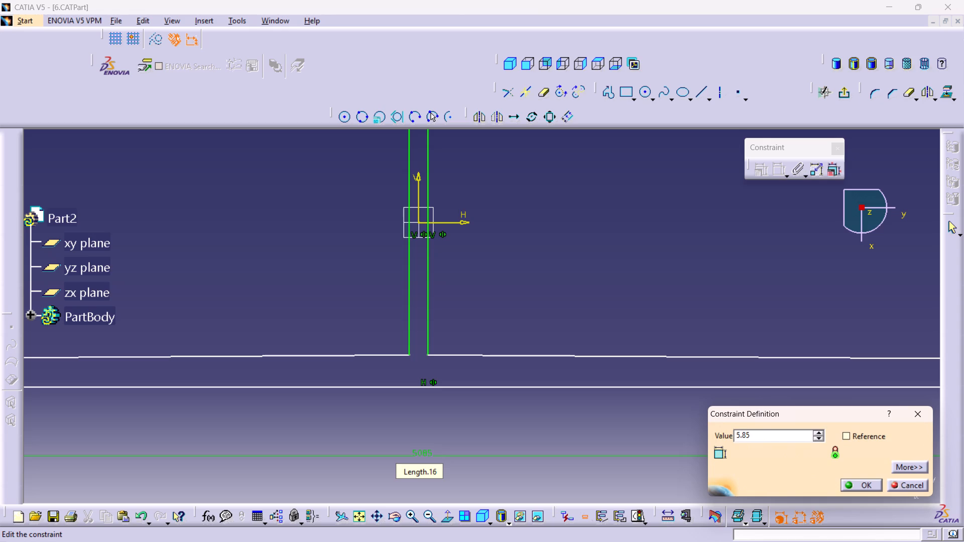
key("Return")
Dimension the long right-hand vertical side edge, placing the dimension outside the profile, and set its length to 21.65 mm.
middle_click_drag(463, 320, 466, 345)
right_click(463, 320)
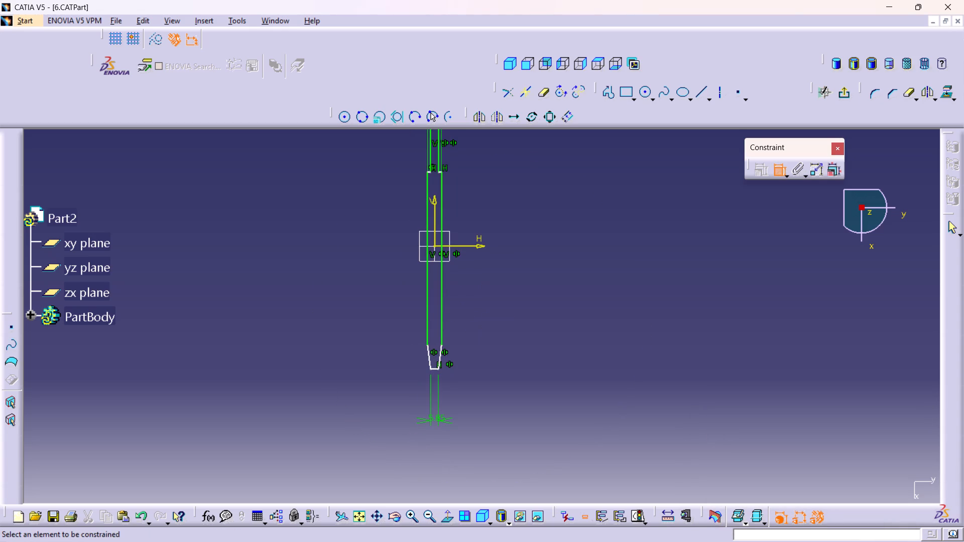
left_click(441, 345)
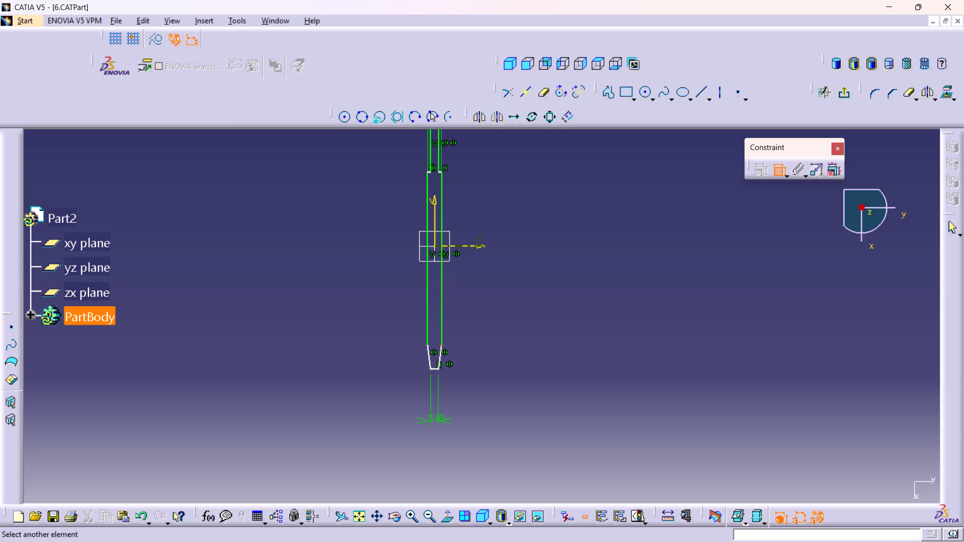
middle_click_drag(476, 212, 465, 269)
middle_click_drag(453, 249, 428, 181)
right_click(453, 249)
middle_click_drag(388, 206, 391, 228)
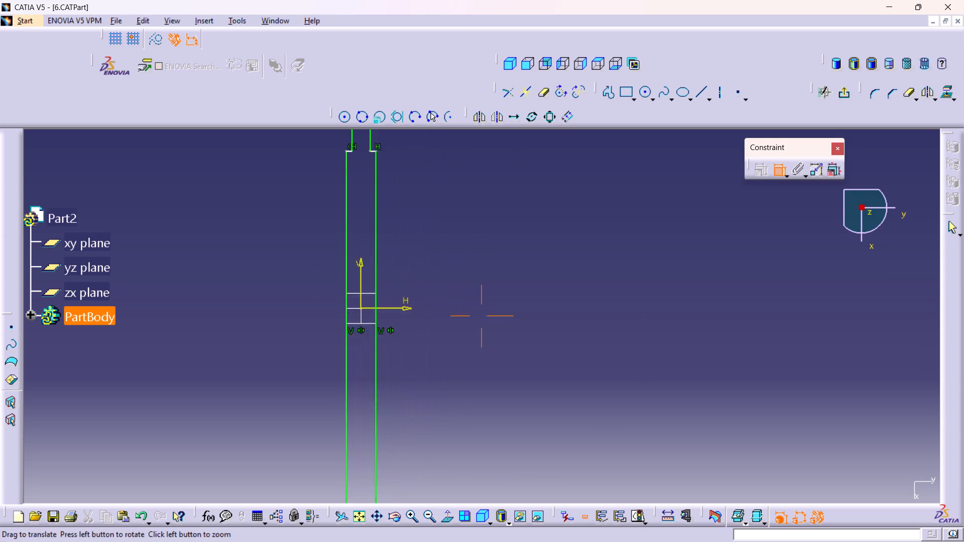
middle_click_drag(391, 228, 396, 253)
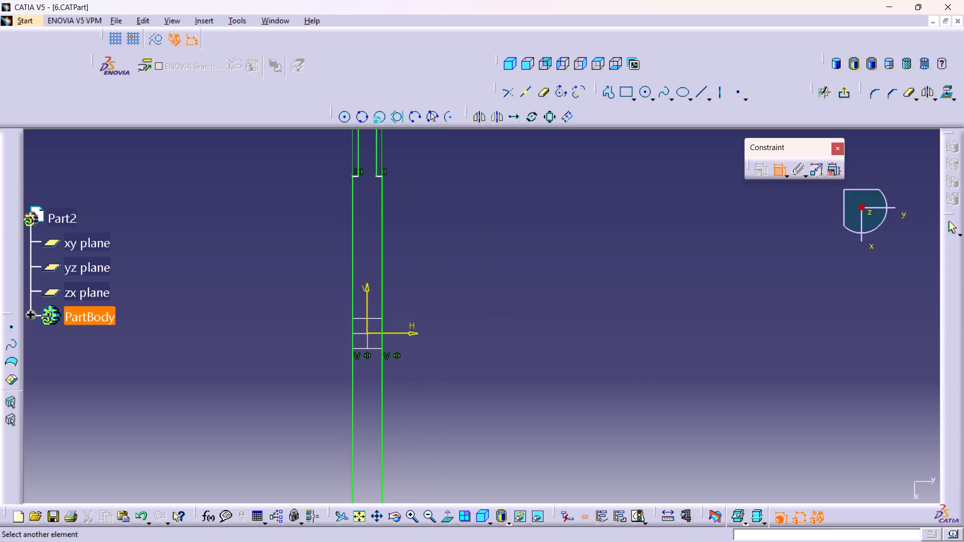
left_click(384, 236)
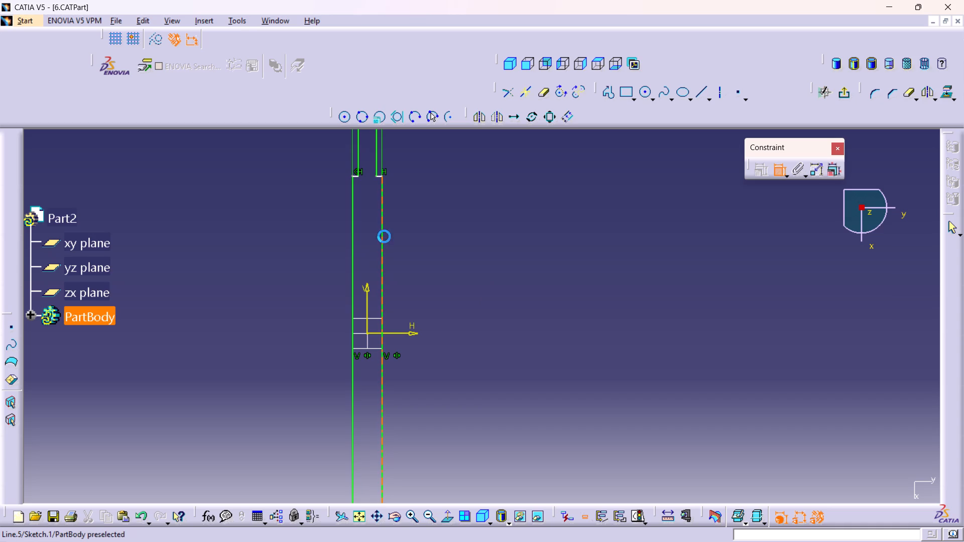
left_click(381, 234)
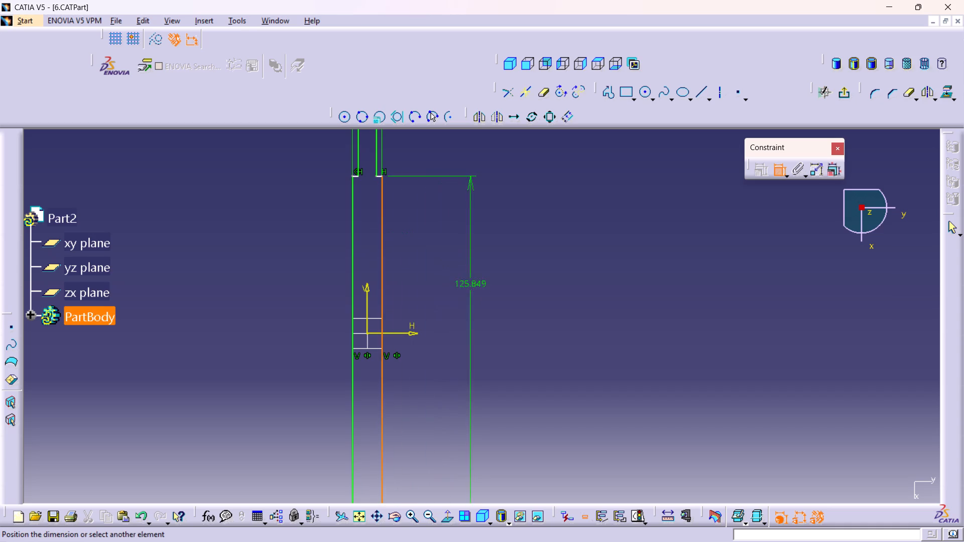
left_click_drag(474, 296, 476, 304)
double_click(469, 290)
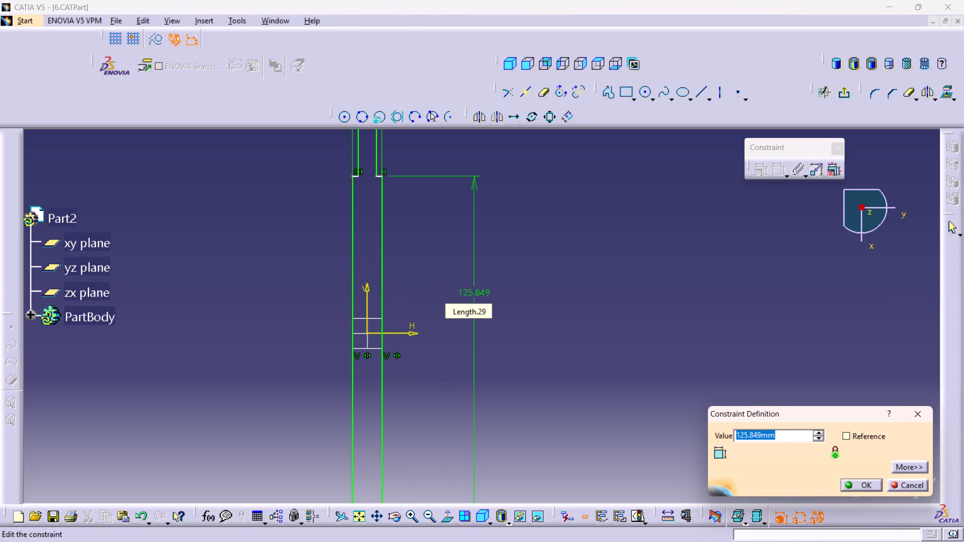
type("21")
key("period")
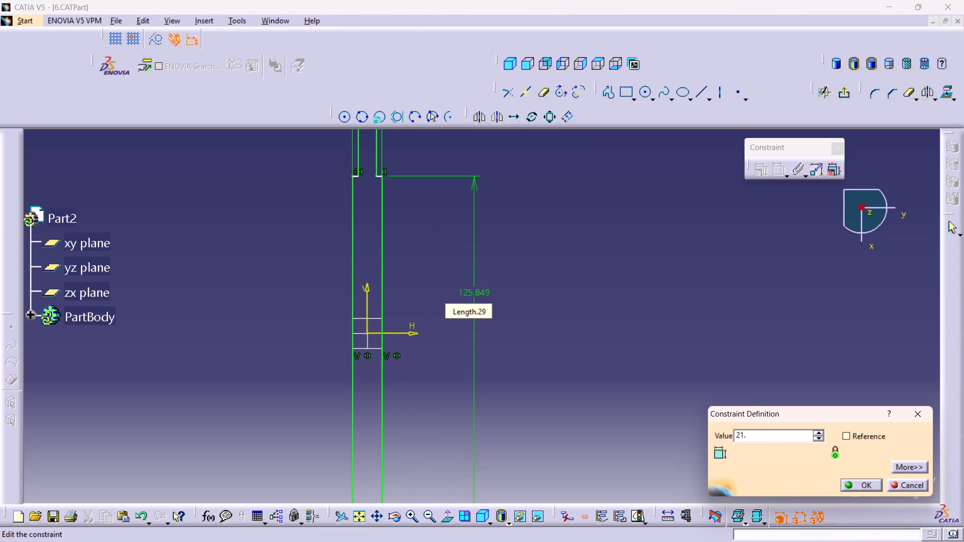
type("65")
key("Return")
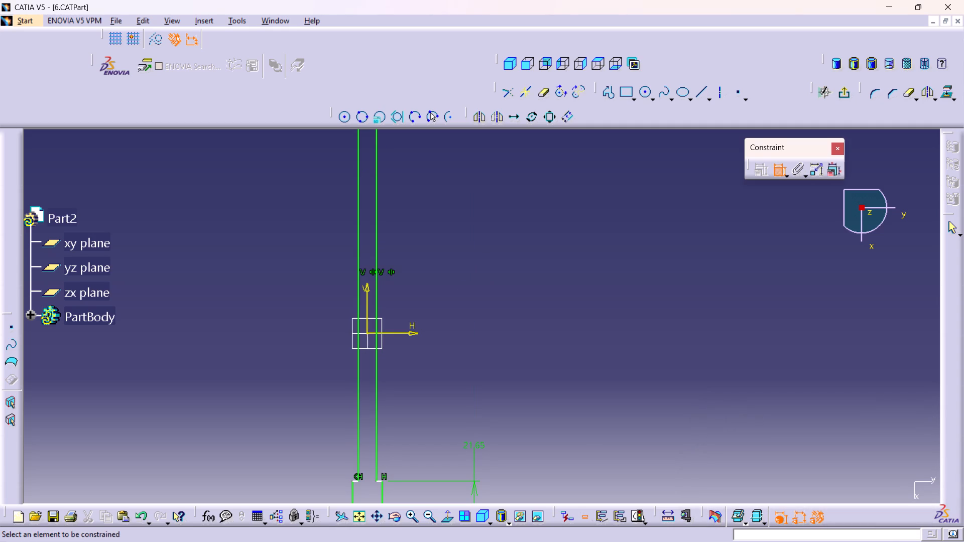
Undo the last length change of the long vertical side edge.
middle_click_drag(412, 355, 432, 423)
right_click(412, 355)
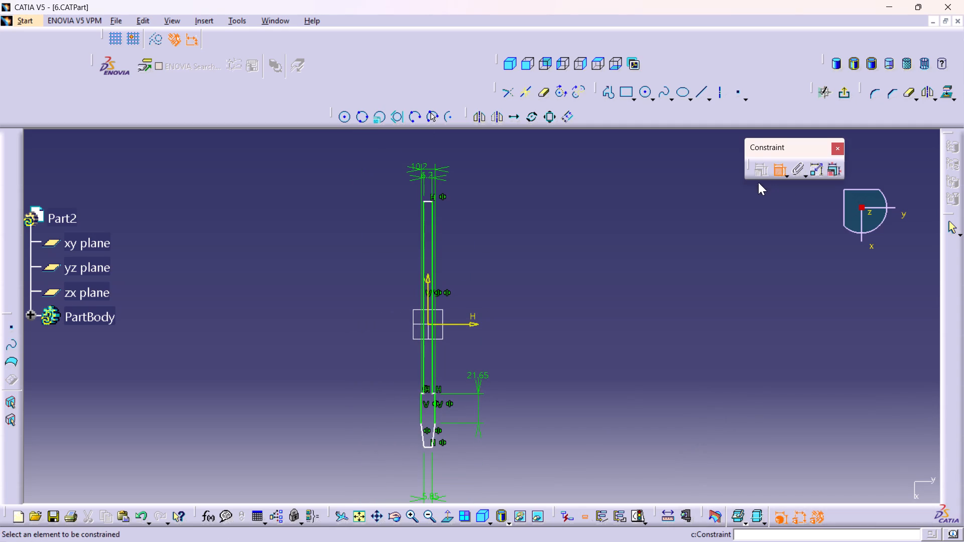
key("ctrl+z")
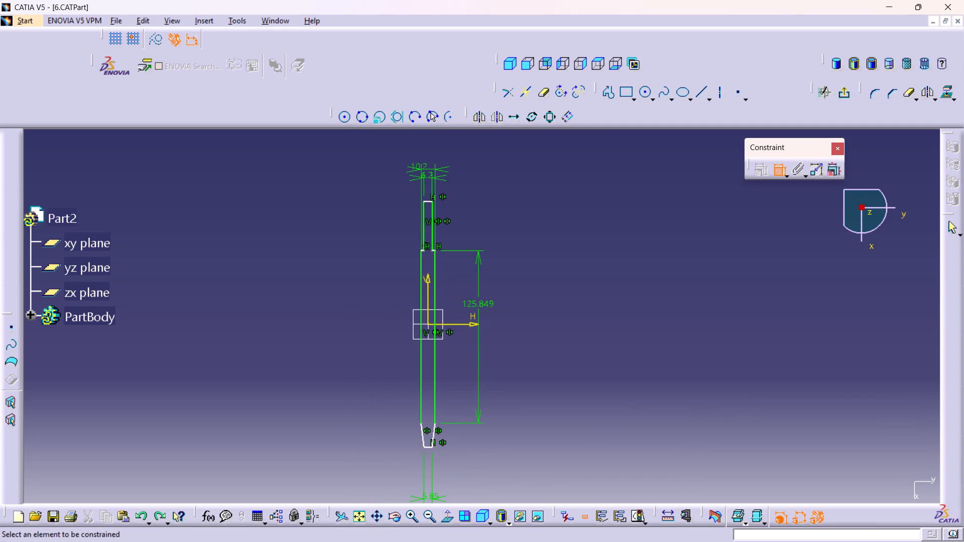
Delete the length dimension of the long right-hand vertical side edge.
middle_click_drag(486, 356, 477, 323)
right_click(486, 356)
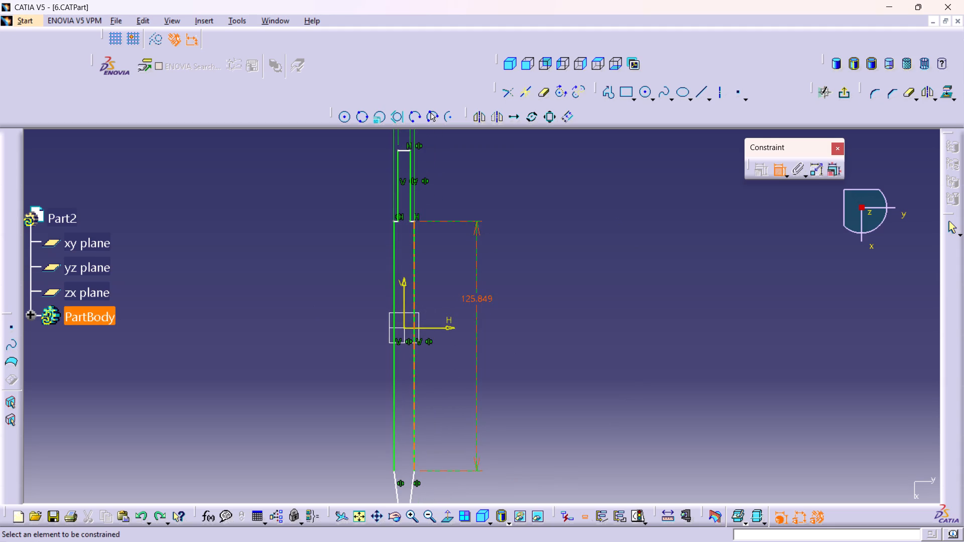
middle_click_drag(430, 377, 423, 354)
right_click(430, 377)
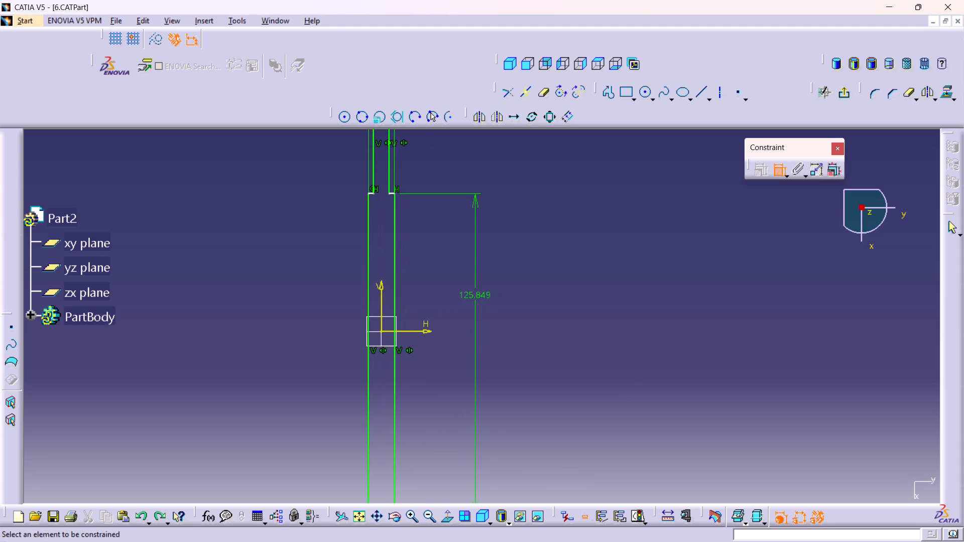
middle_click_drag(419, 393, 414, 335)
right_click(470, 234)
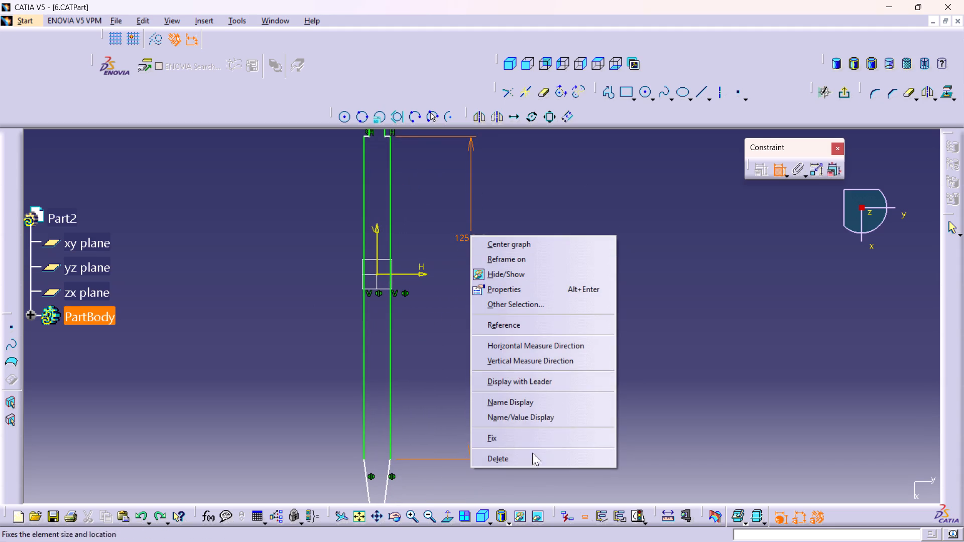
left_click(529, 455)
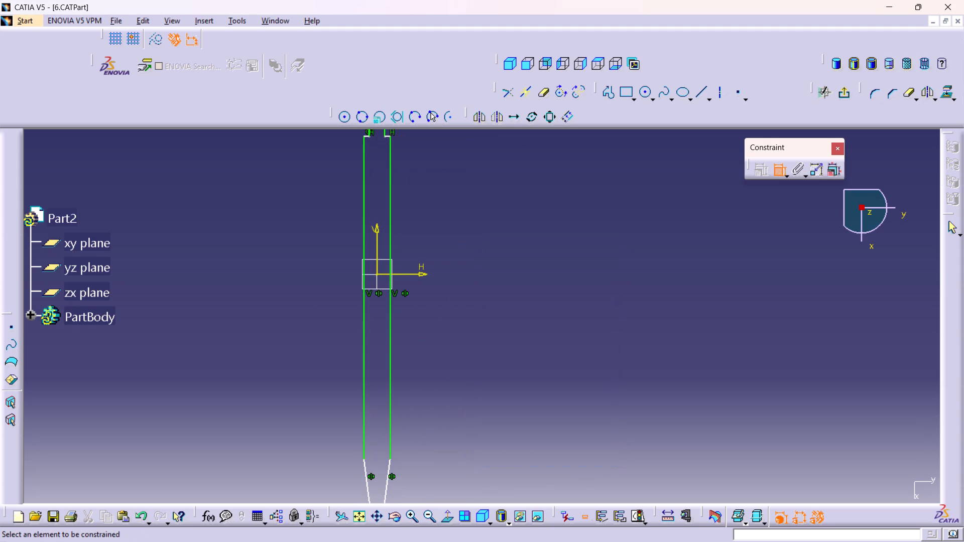
Dimension the taper's vertical height from the bottom edge to the lower end of the right side edge, placed beside the taper.
middle_click_drag(388, 394, 396, 418)
right_click(390, 396)
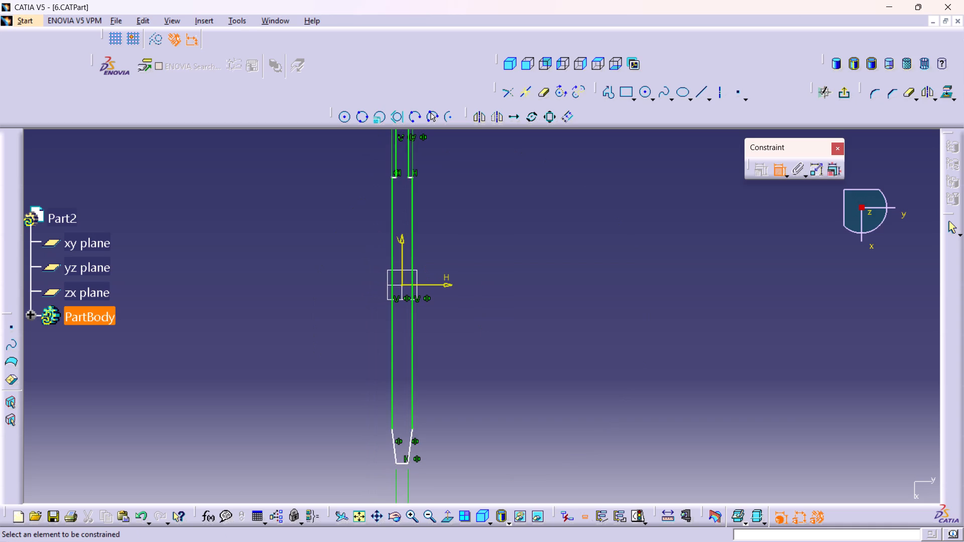
middle_click_drag(410, 454, 407, 403)
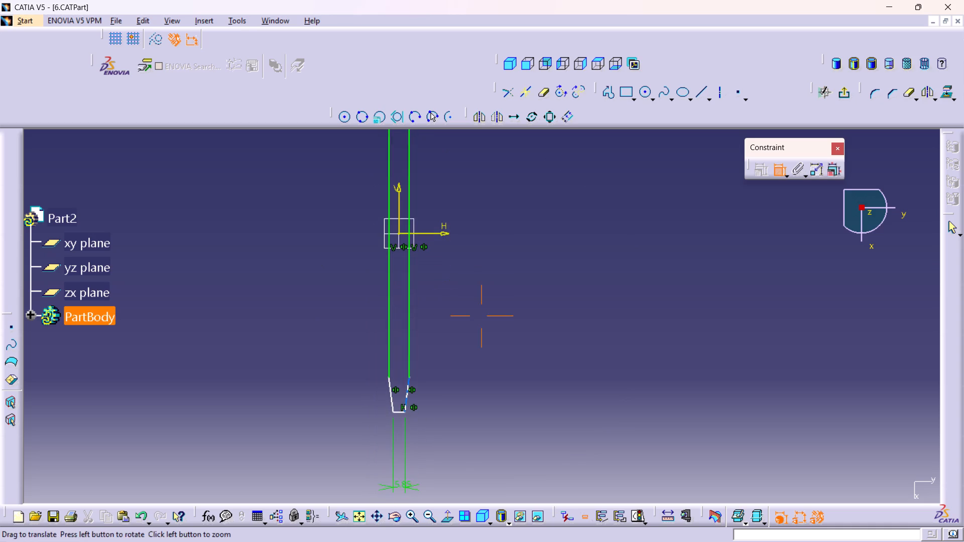
middle_click_drag(407, 403, 406, 402)
left_click(400, 411)
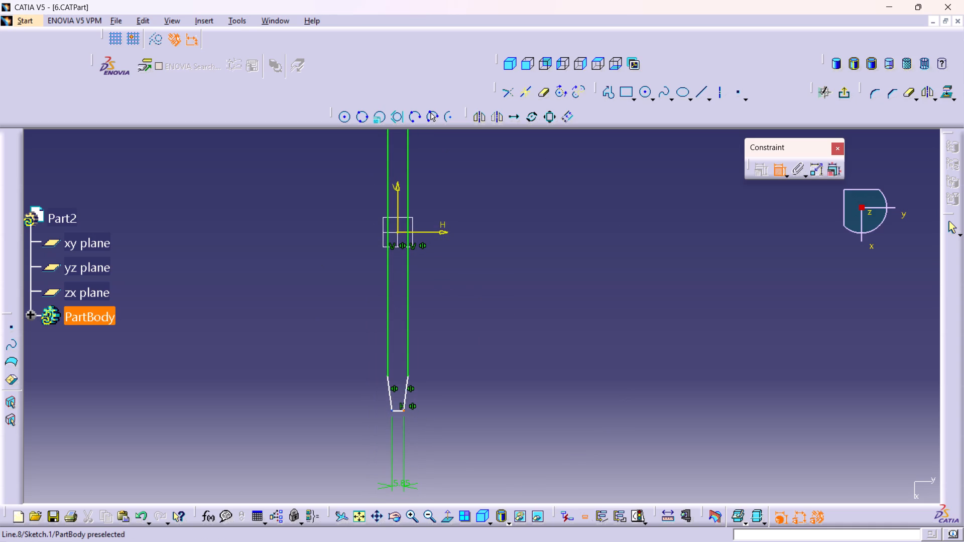
left_click(399, 410)
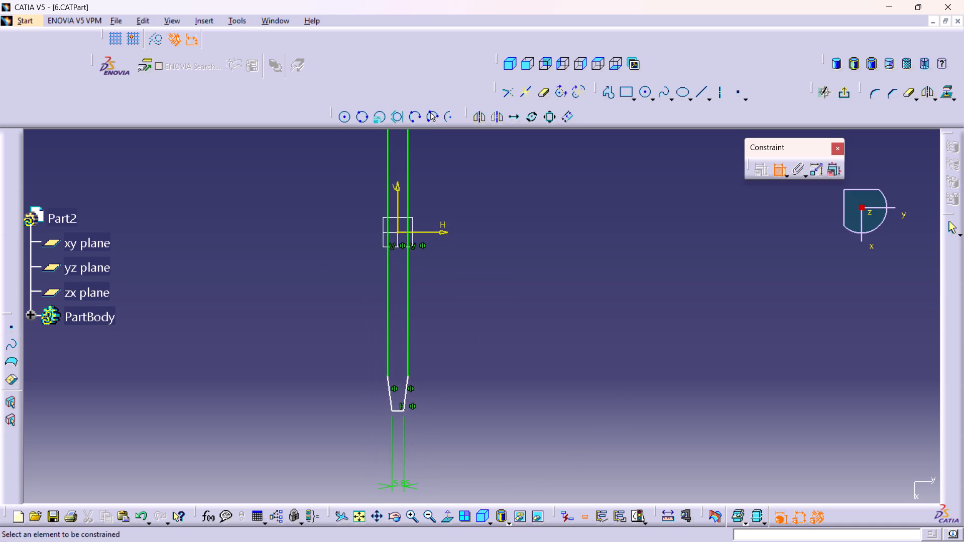
left_click(397, 411)
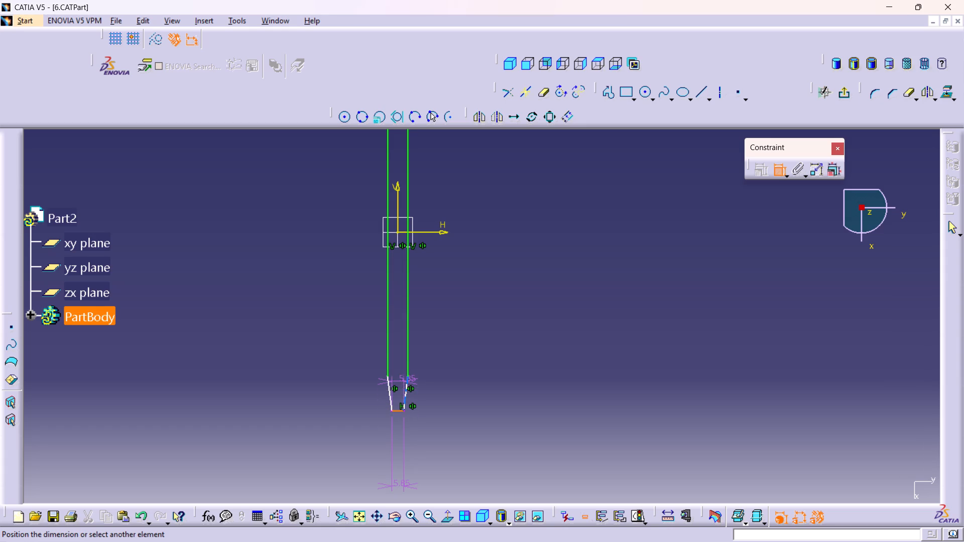
left_click(406, 376)
left_click(438, 395)
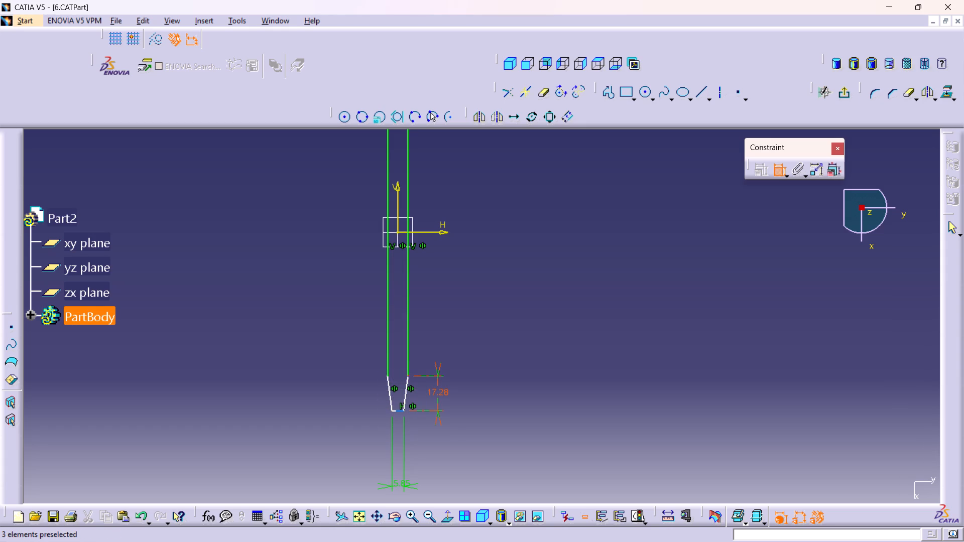
Set the taper's vertical height dimension to 3.35 mm.
double_click(436, 390)
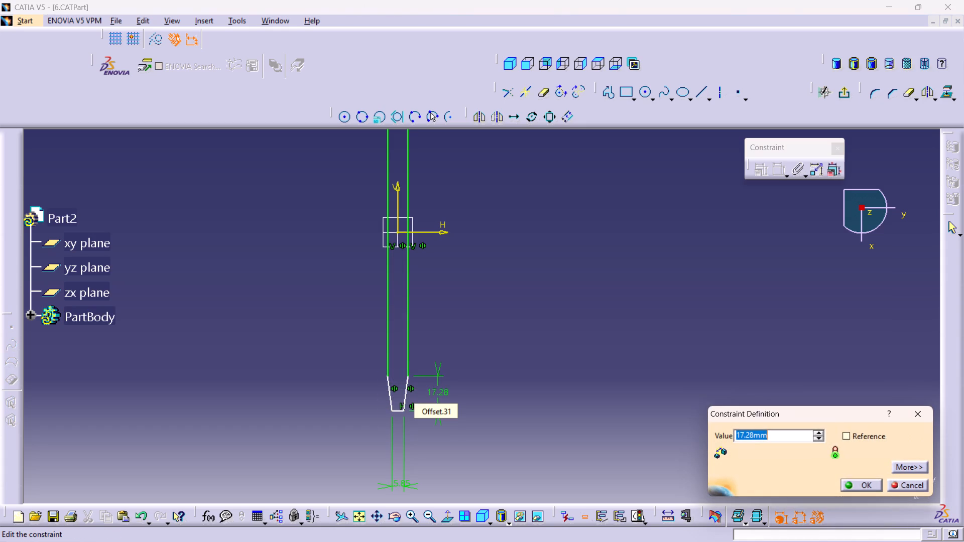
type("3.35")
key("Return")
Dimension the tab's height from its top edge to the right shoulder, placed outside the profile, and set it to 1.92 mm.
middle_click_drag(420, 290, 419, 478)
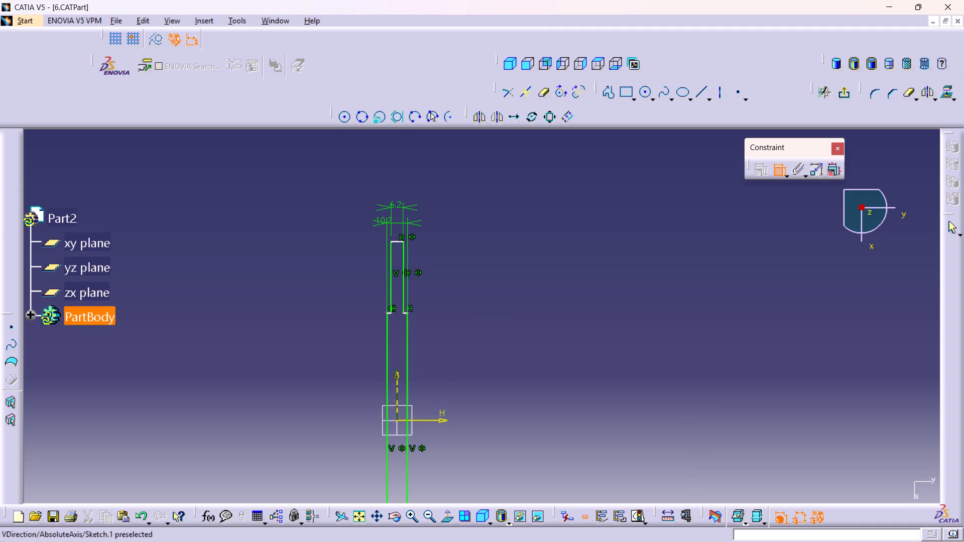
left_click_drag(396, 240, 399, 247)
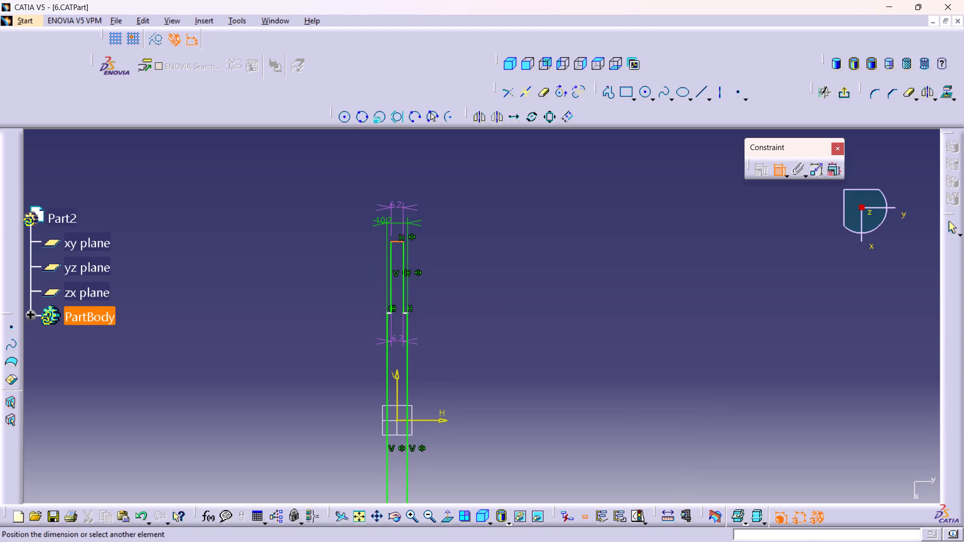
middle_click_drag(397, 342, 393, 222)
right_click(395, 342)
middle_click_drag(270, 334, 364, 363)
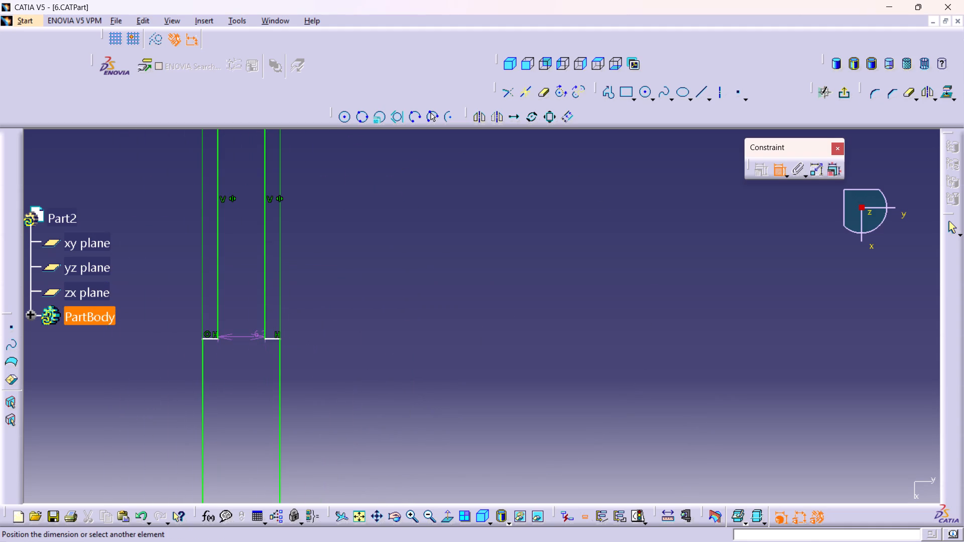
left_click(269, 337)
left_click(356, 289)
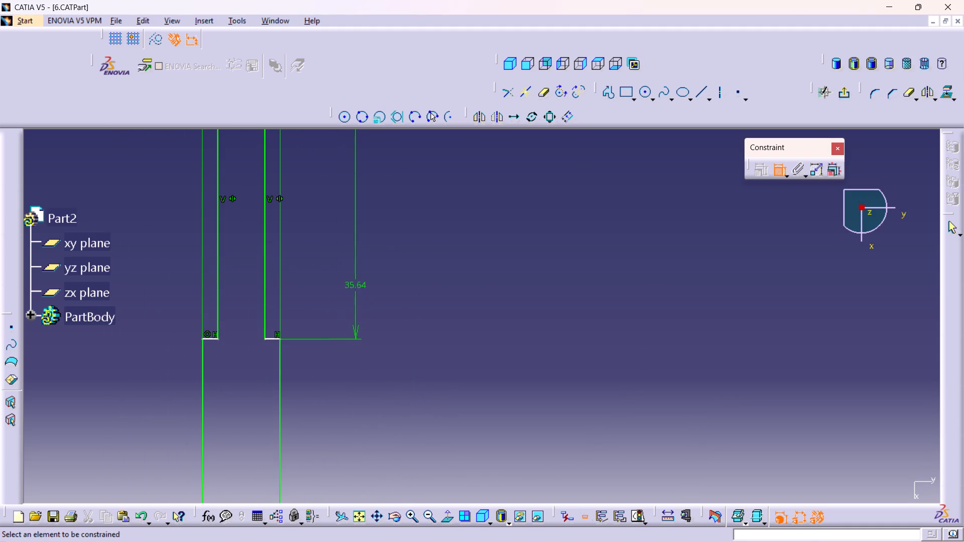
double_click(353, 282)
type("1.92")
key("Return")
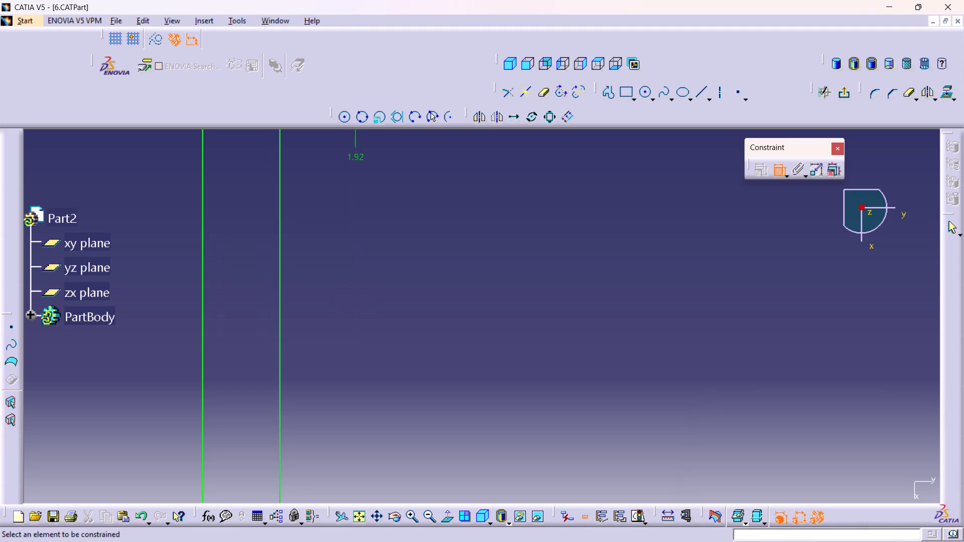
Dimension the long right-hand vertical side edge, placed clear of the profile, and set its length to 21.65 mm.
middle_click_drag(357, 272, 422, 378)
right_click(357, 272)
left_click_drag(420, 341, 431, 340)
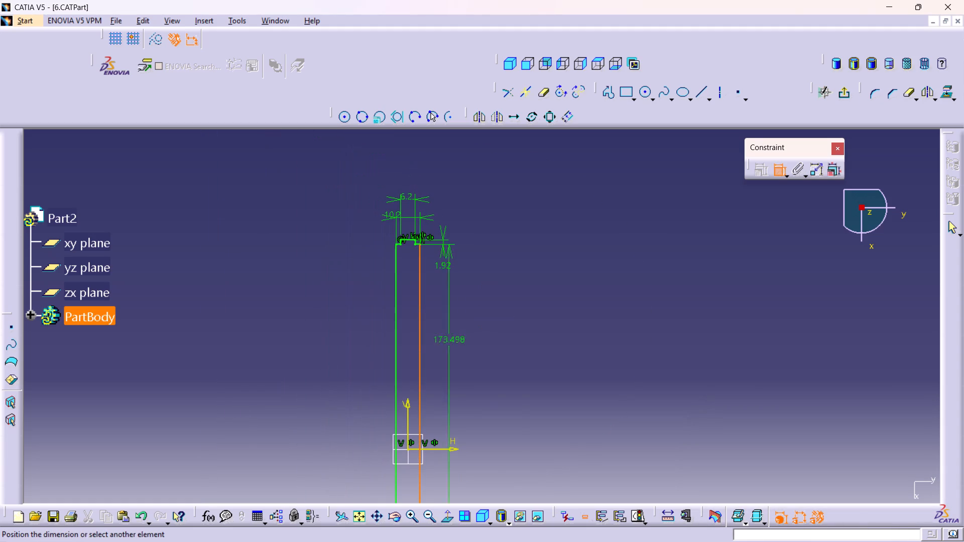
left_click(523, 375)
double_click(519, 372)
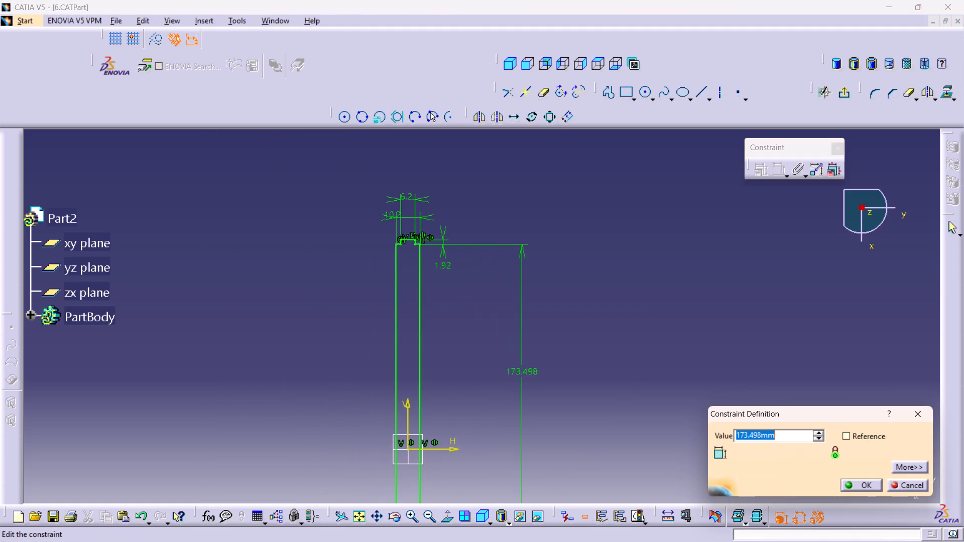
type("21")
type(".65")
key("Return")
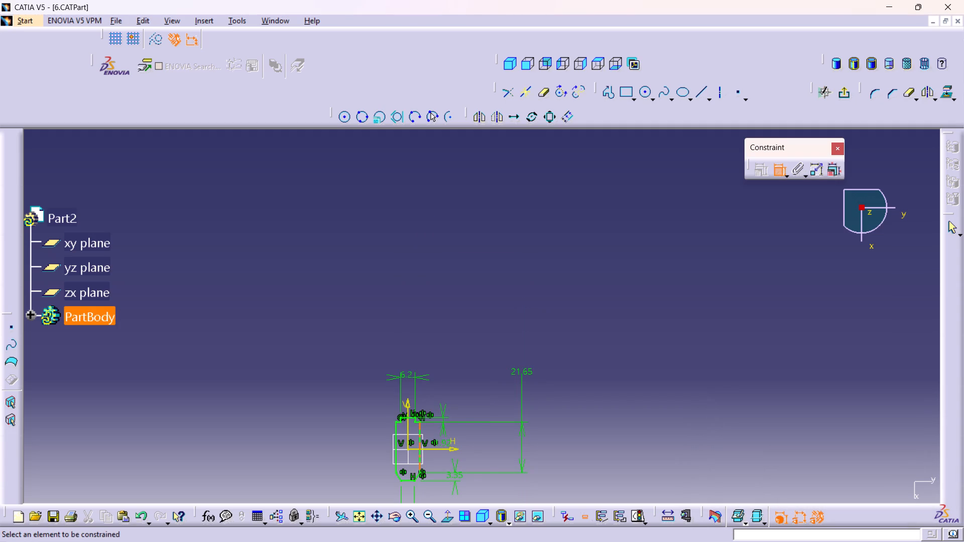
Add a length dimension to the profile's bottom edge, placed just below the edge.
middle_click_drag(474, 471, 467, 379)
right_click(474, 471)
scroll(454, 430, "up", 1)
middle_click_drag(452, 420, 483, 229)
middle_click_drag(445, 411, 468, 316)
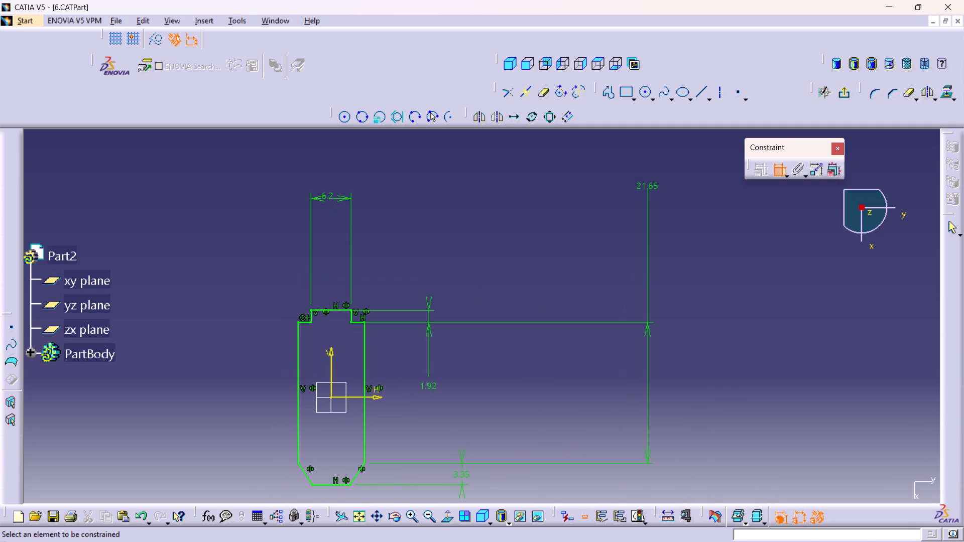
middle_click_drag(388, 413, 390, 348)
right_click(388, 413)
middle_click_drag(349, 432, 421, 297)
middle_click_drag(373, 341, 398, 281)
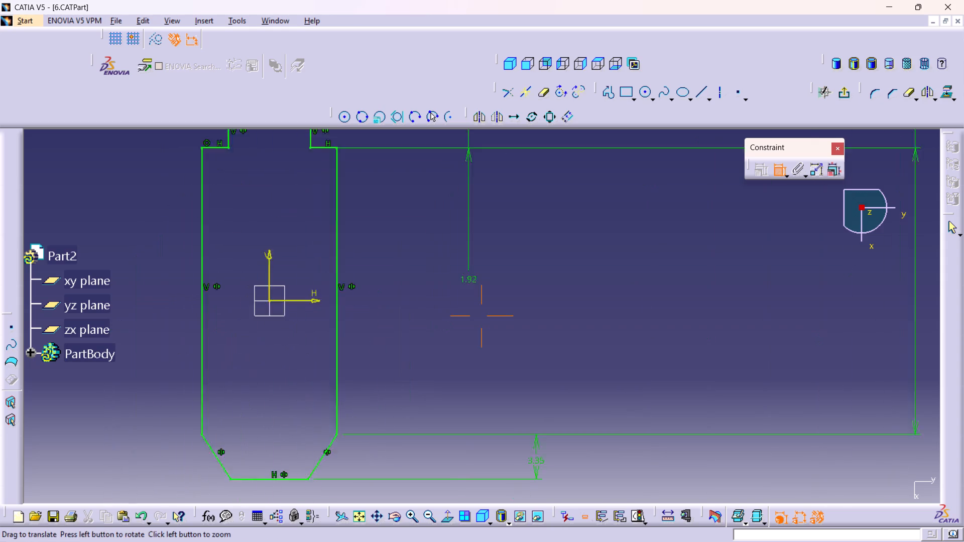
middle_click_drag(398, 281, 402, 268)
middle_click_drag(397, 306, 399, 336)
right_click(397, 306)
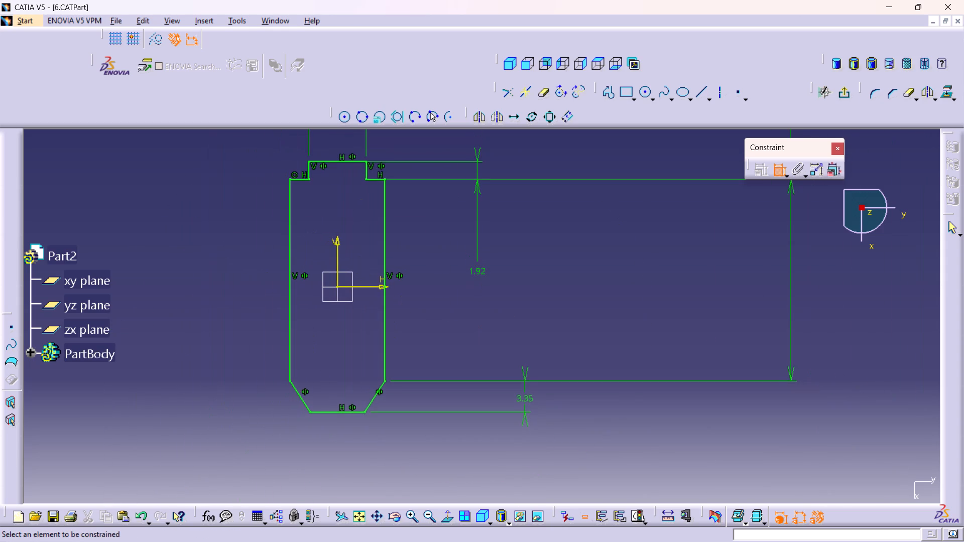
middle_click_drag(385, 423, 386, 400)
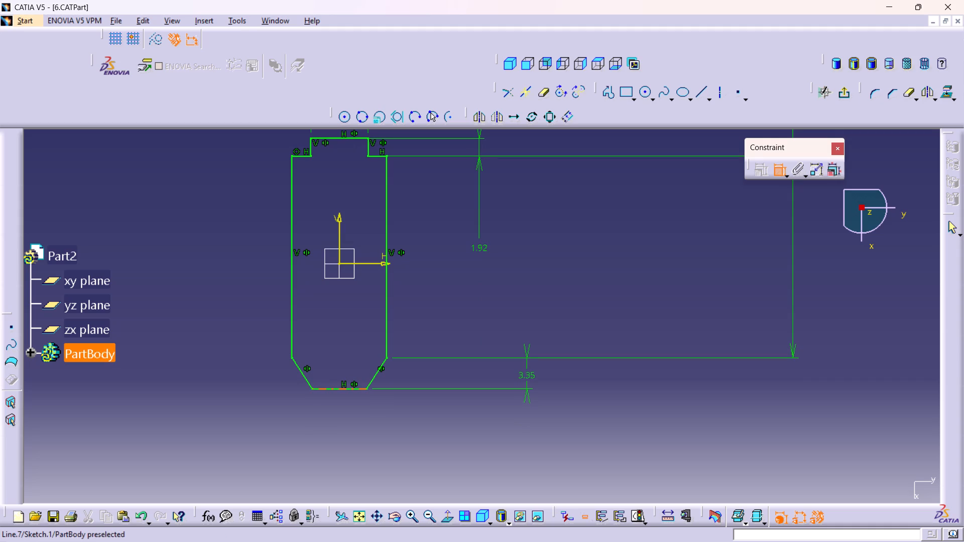
left_click_drag(331, 390, 334, 397)
left_click(340, 426)
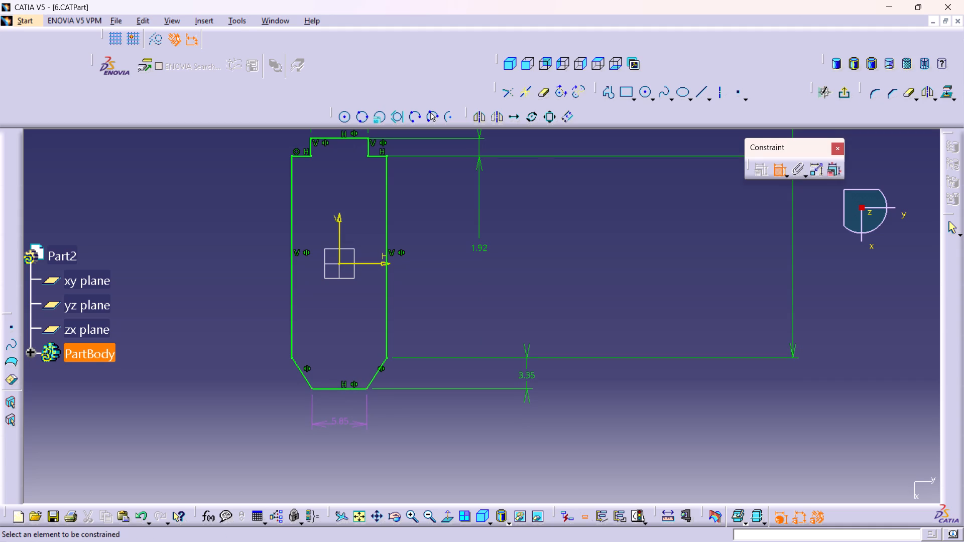
Delete the duplicate bottom edge dimension that sits far below the profile.
middle_click_drag(341, 336, 352, 371)
right_click(341, 336)
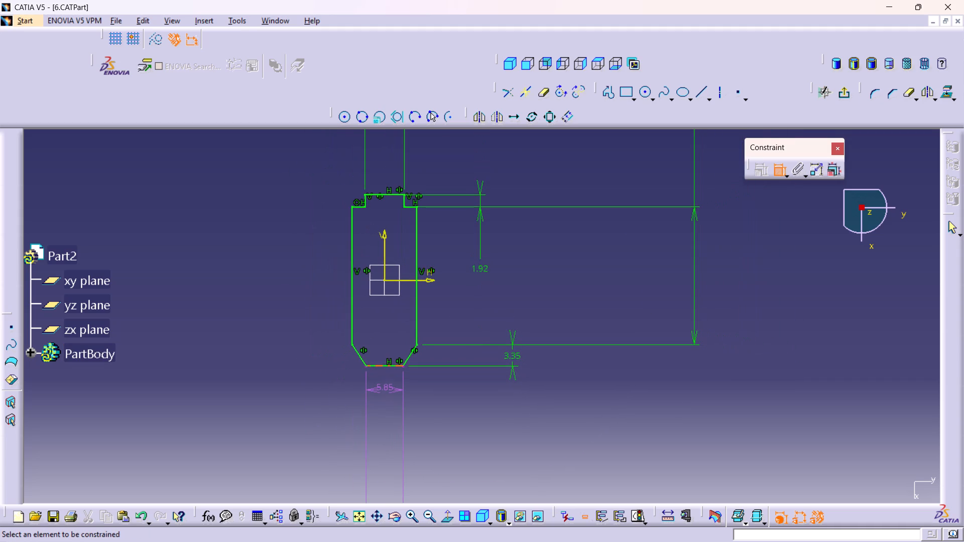
middle_click_drag(392, 406, 392, 279)
middle_click_drag(397, 368, 397, 327)
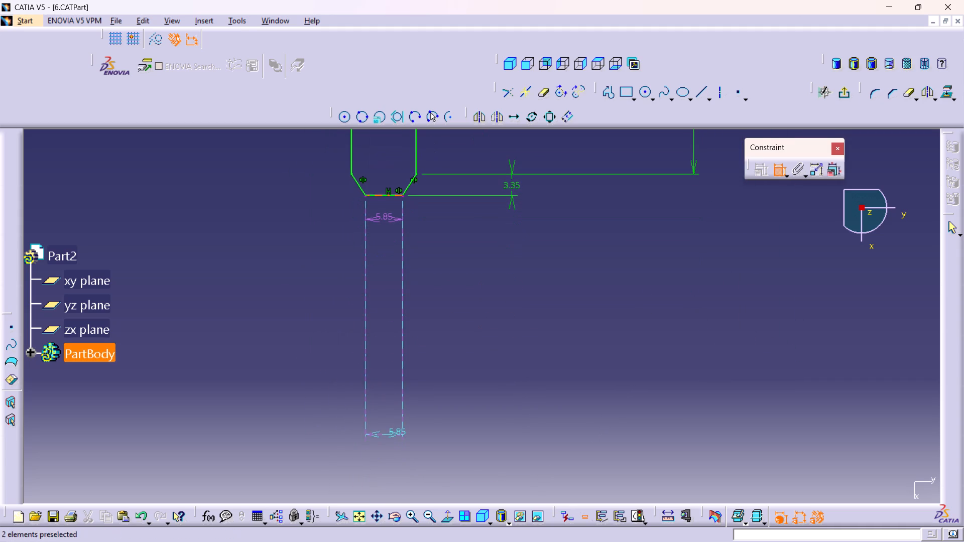
right_click(388, 430)
left_click(404, 414)
Set the bottom edge's length dimension to 3.50 mm.
middle_click_drag(384, 274, 384, 357)
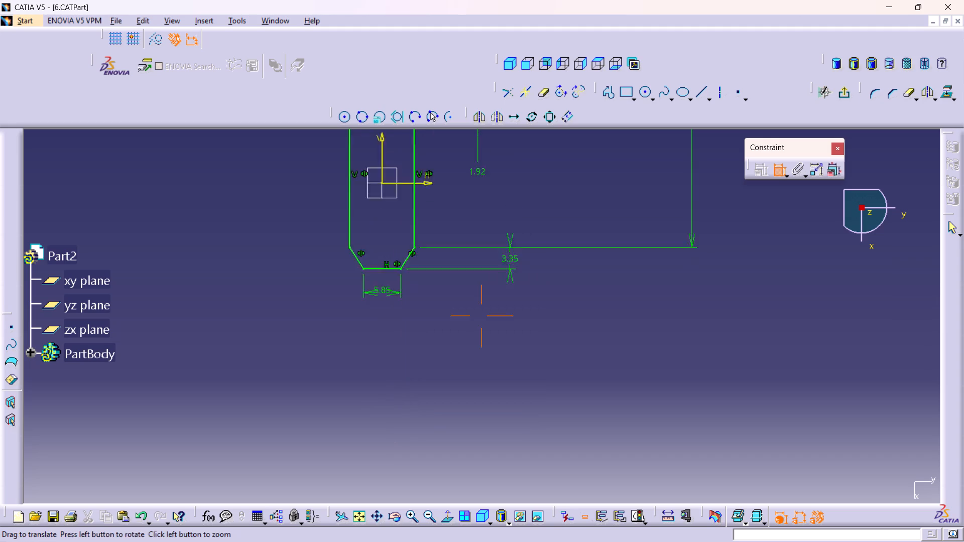
middle_click_drag(384, 357, 384, 387)
double_click(381, 333)
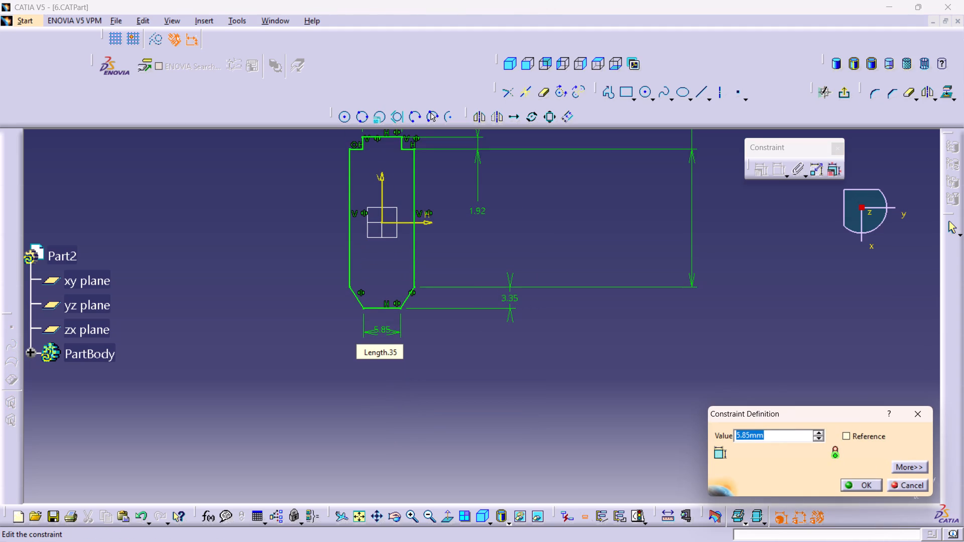
type("3.50")
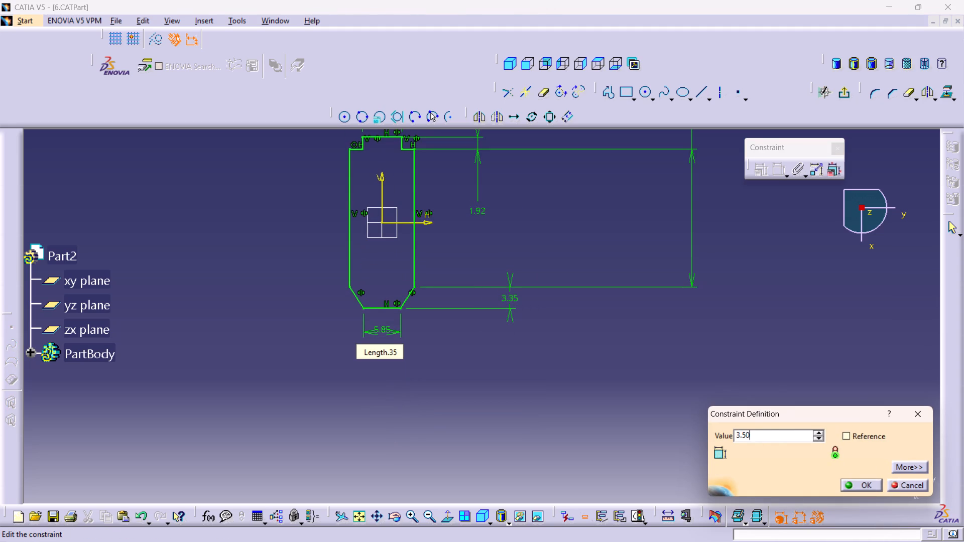
key("Return")
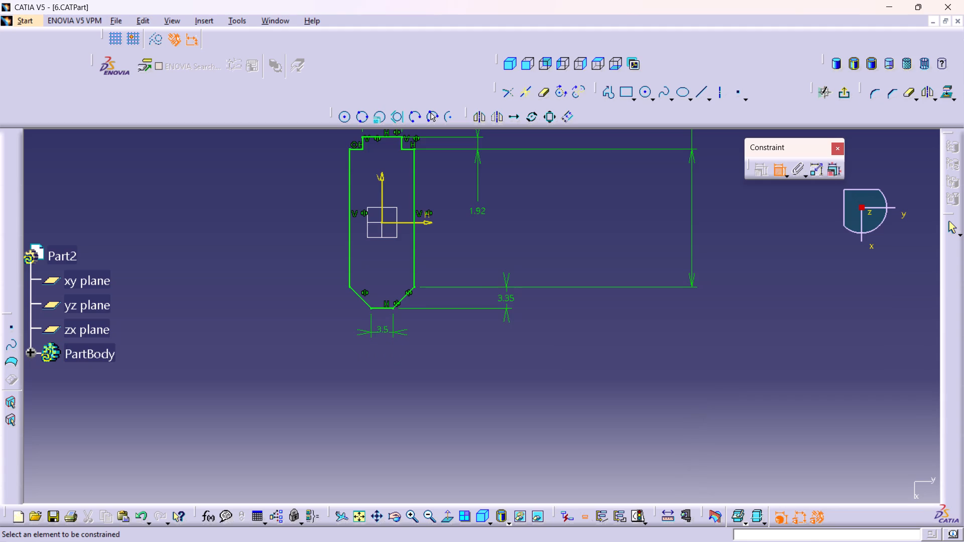
Move the tab's 6.2 mm width dimension close above the tab's top edge.
middle_click_drag(508, 252, 508, 321)
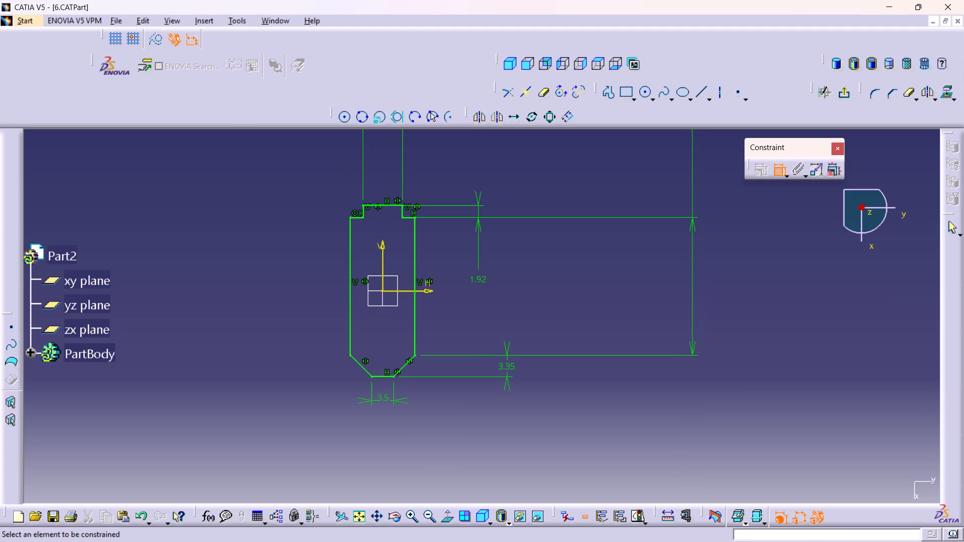
middle_click_drag(458, 177, 447, 260)
left_click_drag(381, 178, 397, 254)
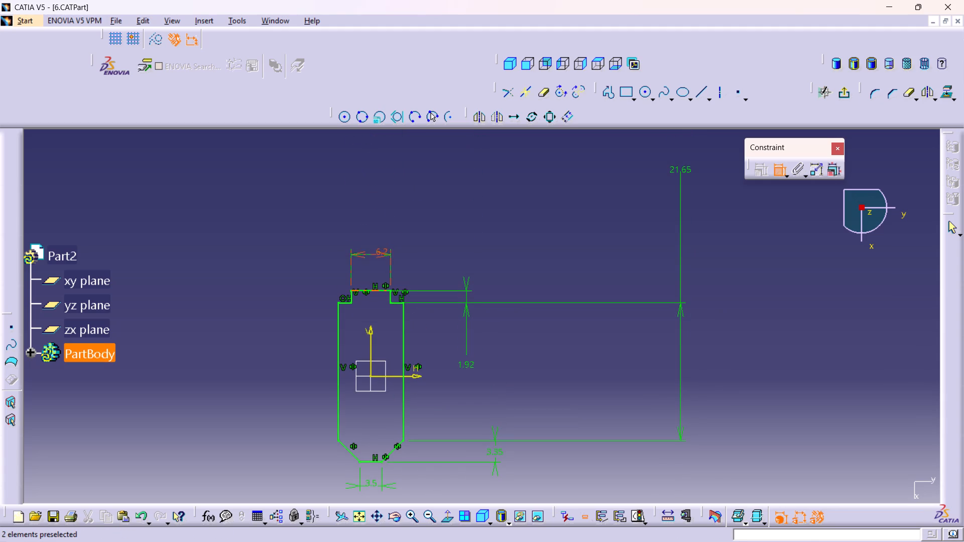
left_click_drag(397, 254, 384, 273)
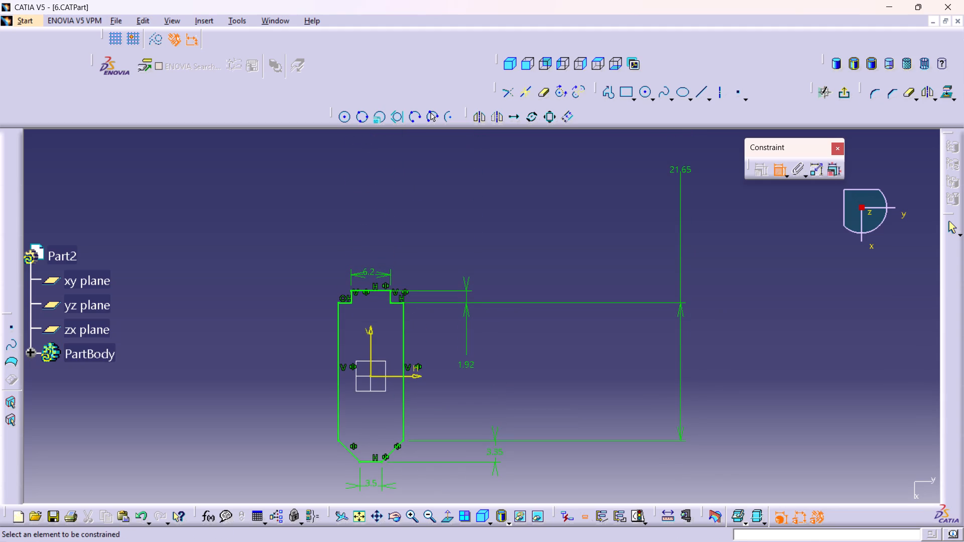
Examine the dimensioned profile sketch, including its tab, sides and taper.
middle_click_drag(522, 365, 518, 348)
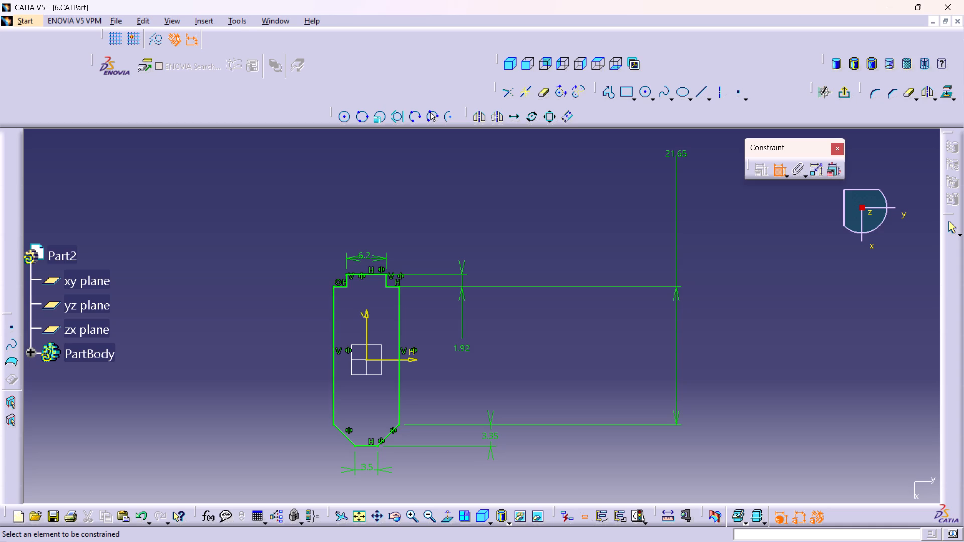
middle_click_drag(445, 375, 429, 332)
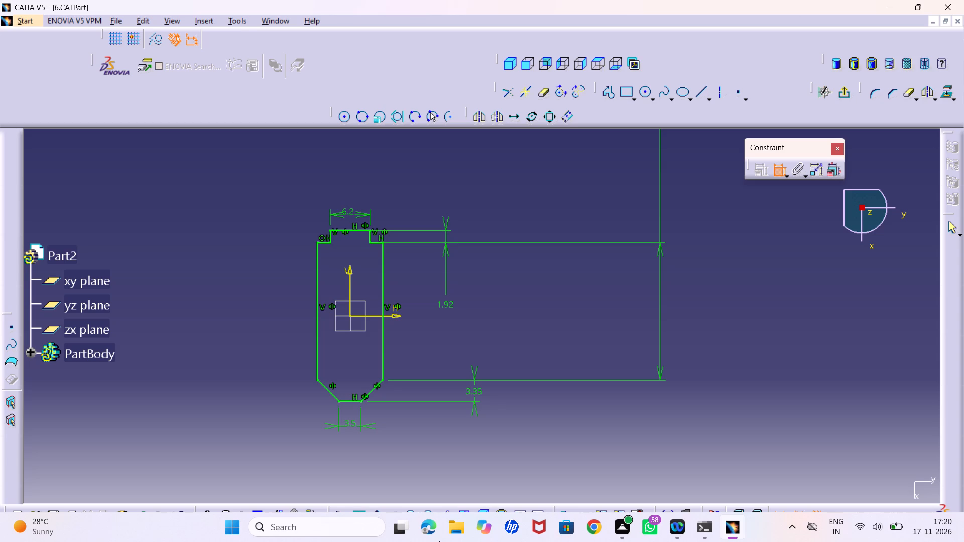
scroll(439, 541, "up", 1)
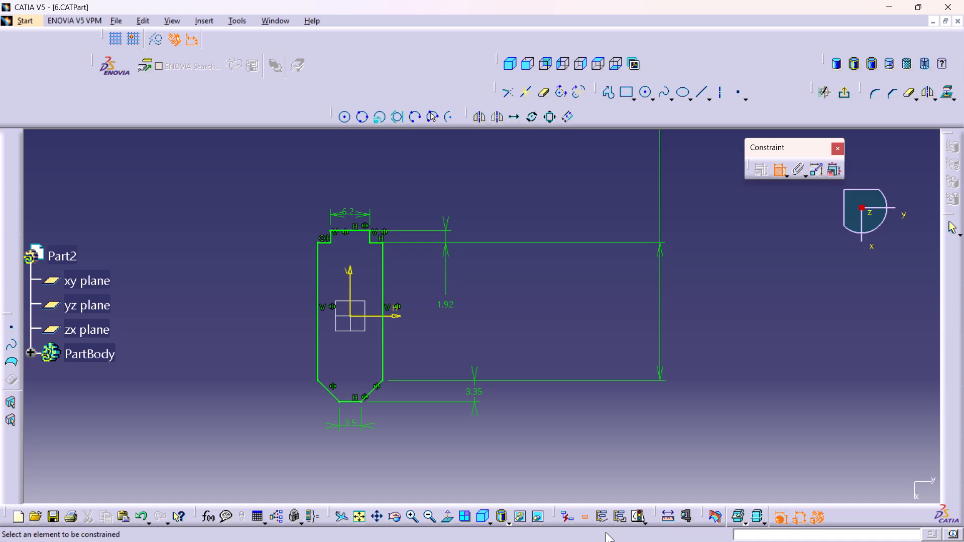
middle_click_drag(496, 315, 487, 298)
right_click(496, 315)
middle_click_drag(407, 335, 413, 321)
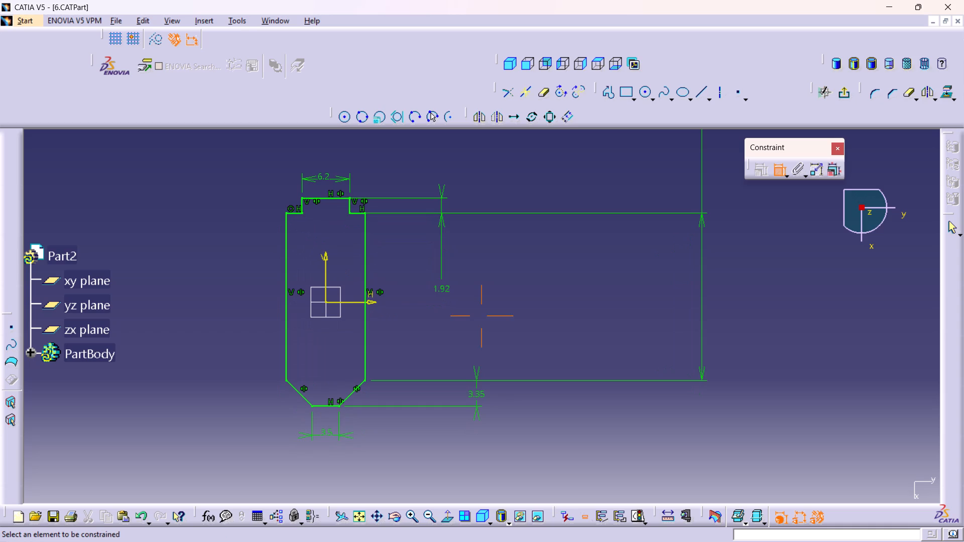
middle_click_drag(413, 321, 413, 320)
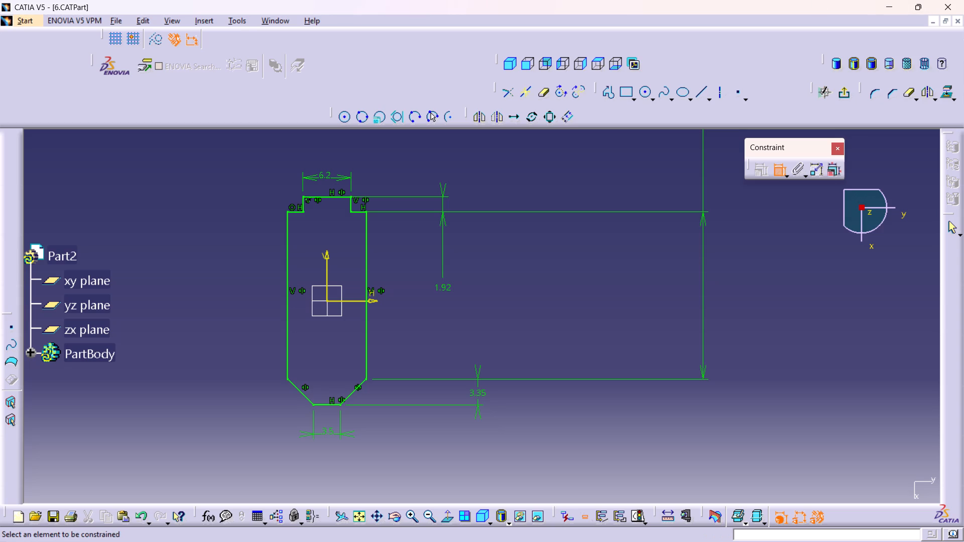
middle_click_drag(483, 257, 488, 270)
right_click(483, 257)
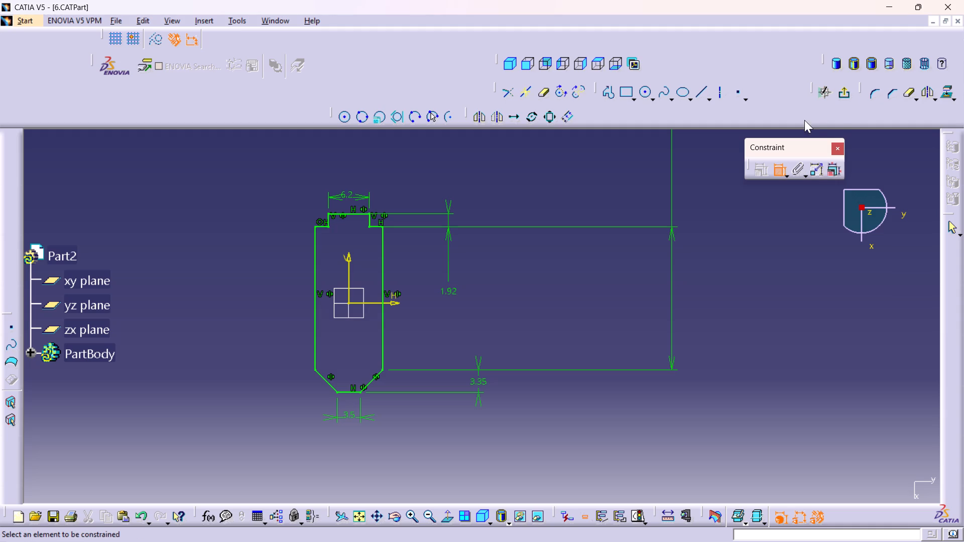
Exit the profile sketch and return to the sheet metal part.
left_click(845, 95)
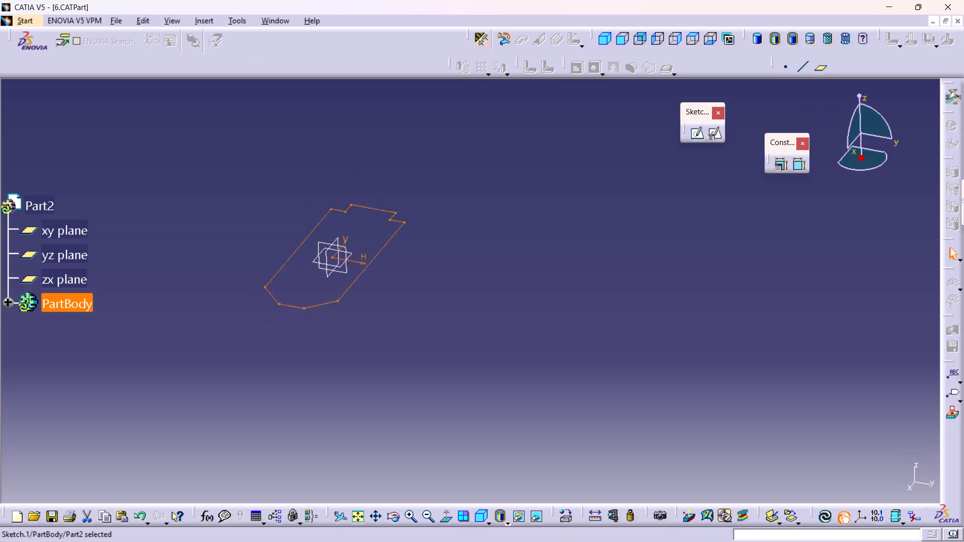
Define the sheet metal parameters with a thickness of 0.90 mm.
left_click(478, 42)
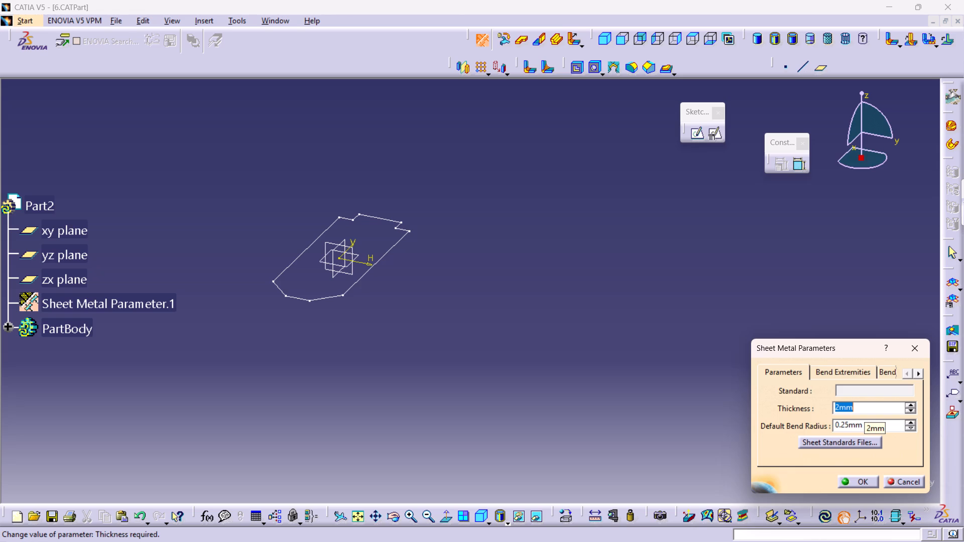
type(".90")
key("Return")
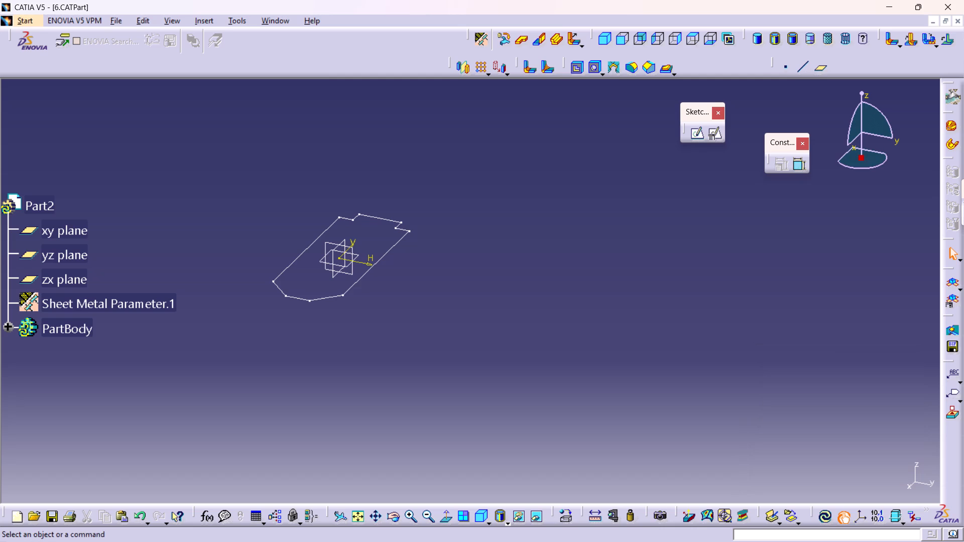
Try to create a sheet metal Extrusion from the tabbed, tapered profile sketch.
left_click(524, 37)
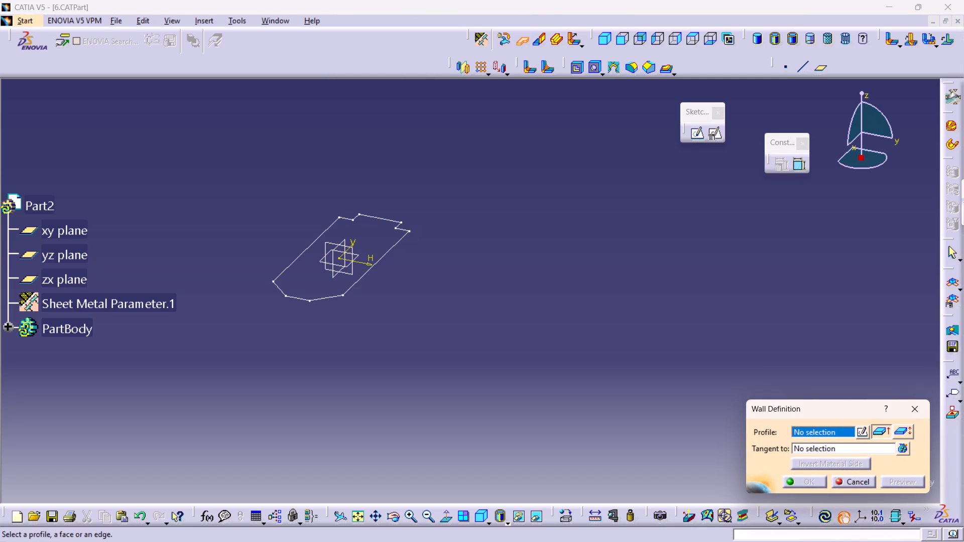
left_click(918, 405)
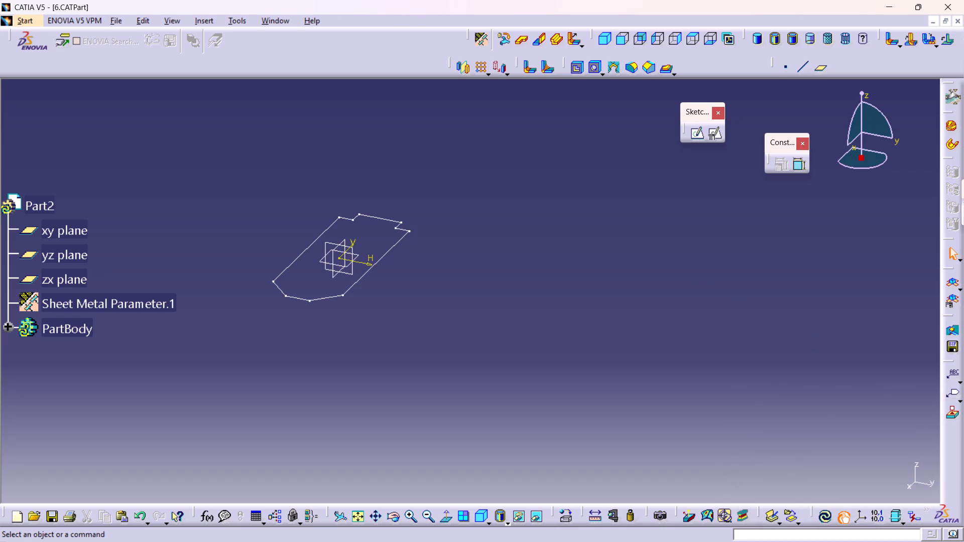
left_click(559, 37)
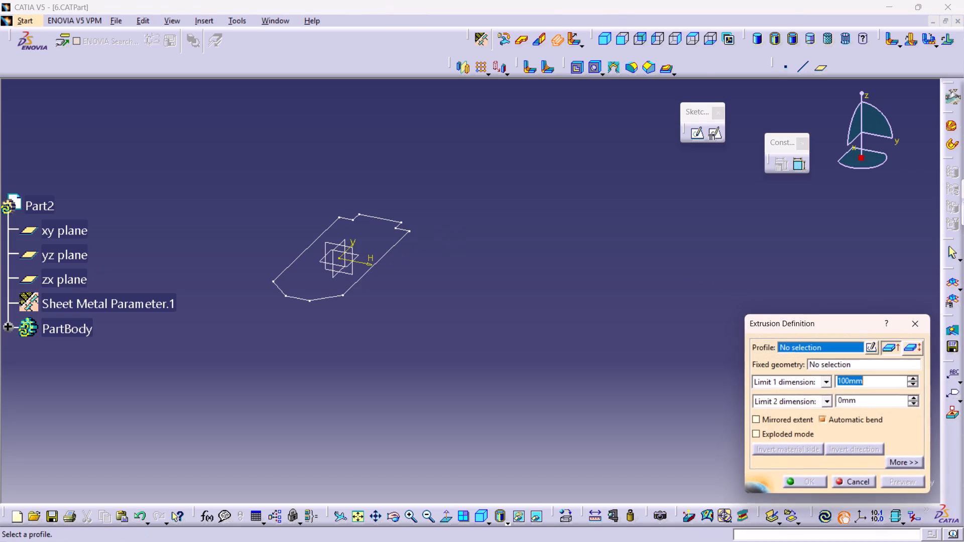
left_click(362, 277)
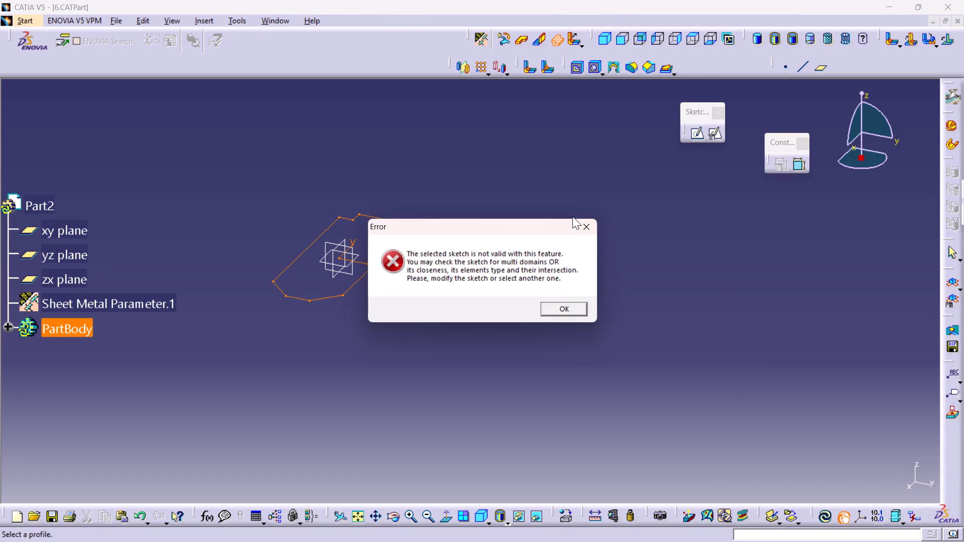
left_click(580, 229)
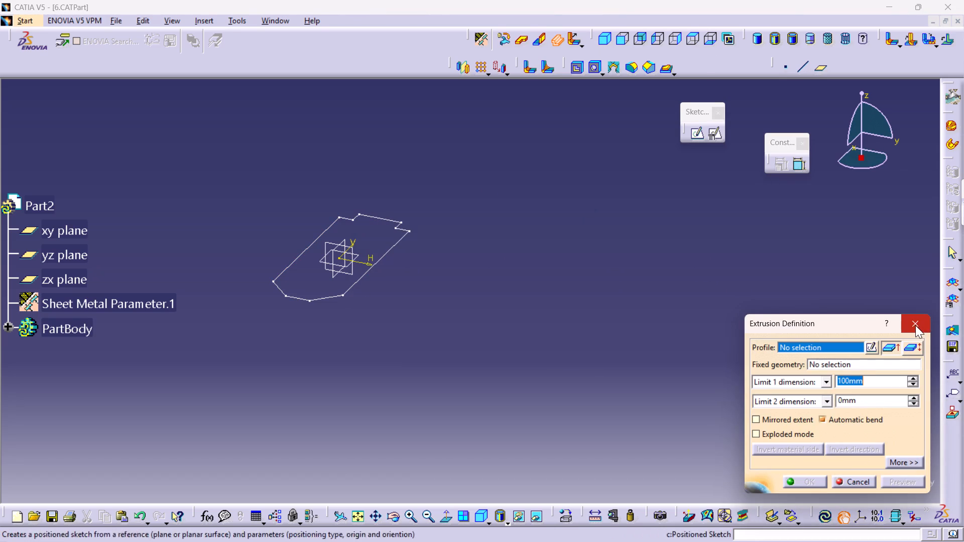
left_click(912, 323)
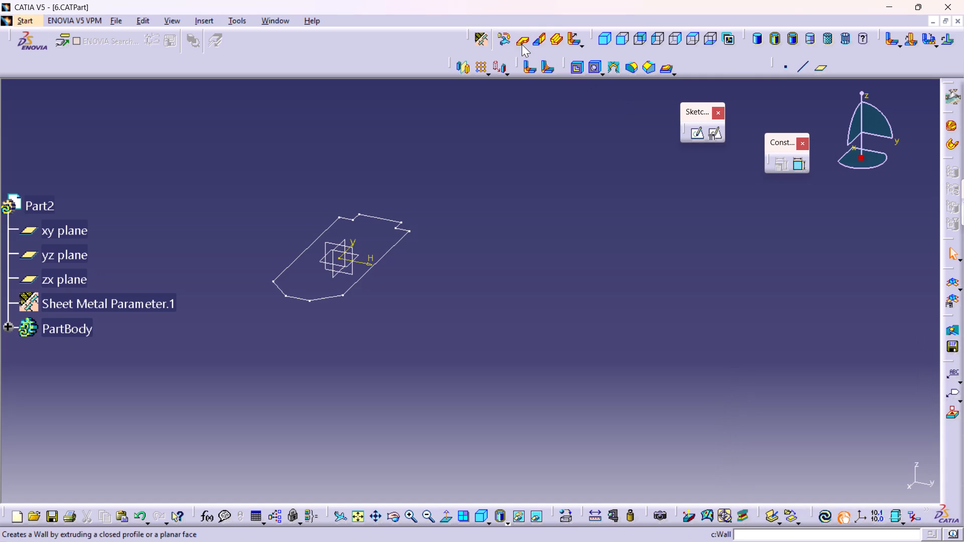
Create a sheet metal Wall from the closed tabbed, tapered profile sketch.
left_click(522, 44)
left_click(354, 286)
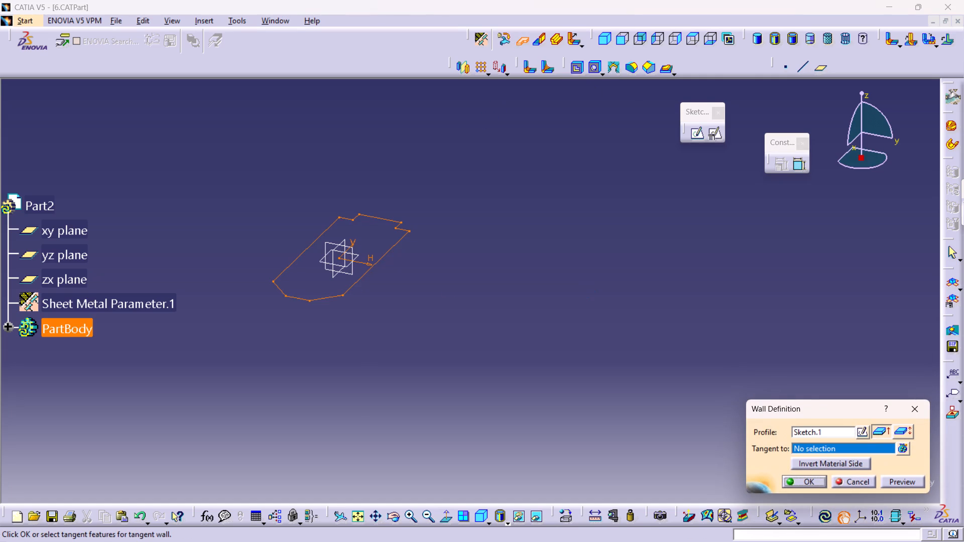
left_click(815, 483)
left_click(461, 331)
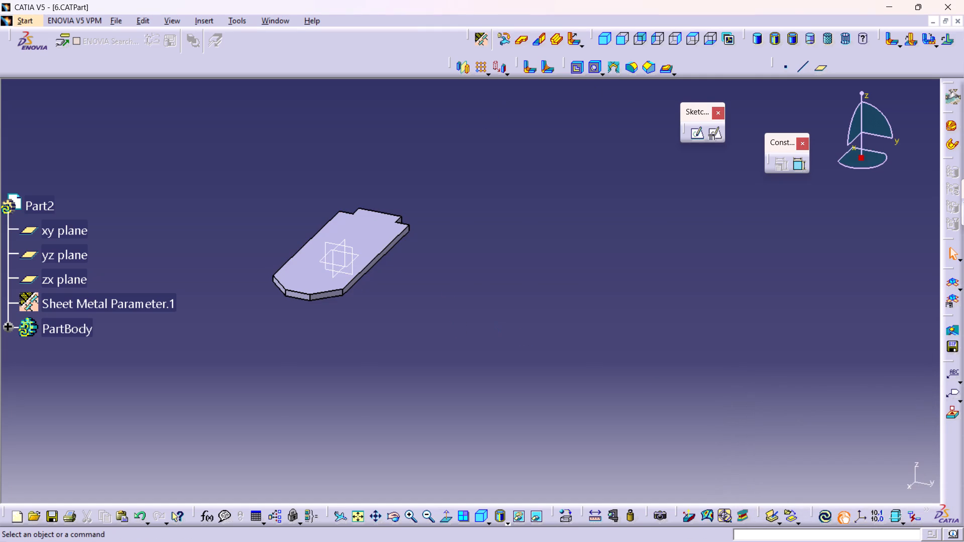
Start a positioned sketch on the wall's large upper face with the default implicit origin and orientation.
middle_click_drag(282, 311, 450, 398)
right_click_drag(284, 314, 450, 398)
middle_click_drag(380, 363, 369, 403)
right_click_drag(380, 364, 369, 403)
scroll(369, 403, "up", 1)
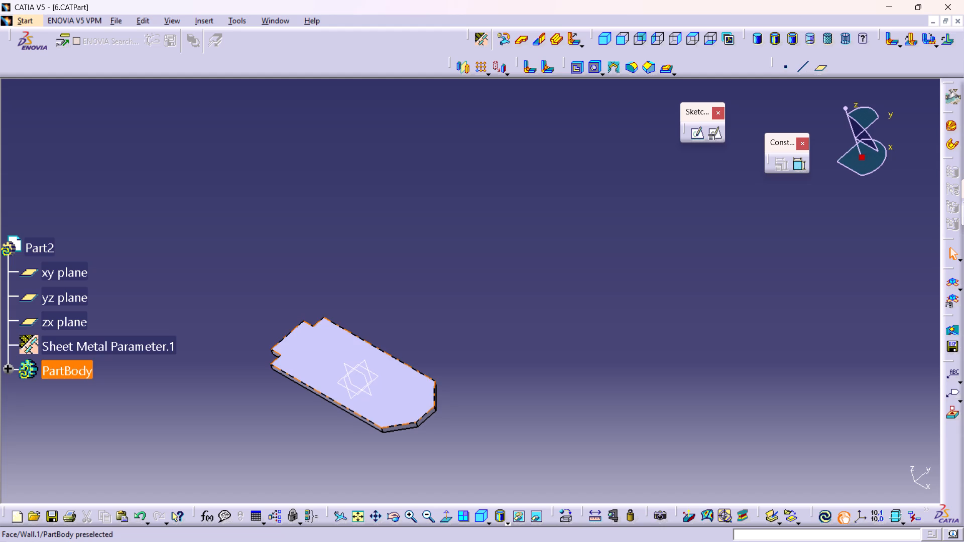
left_click(395, 394)
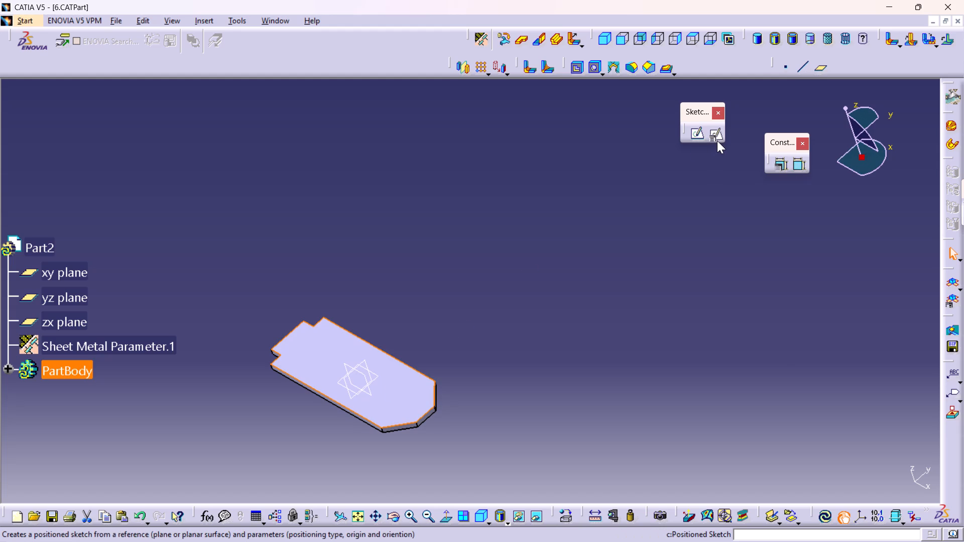
left_click(717, 136)
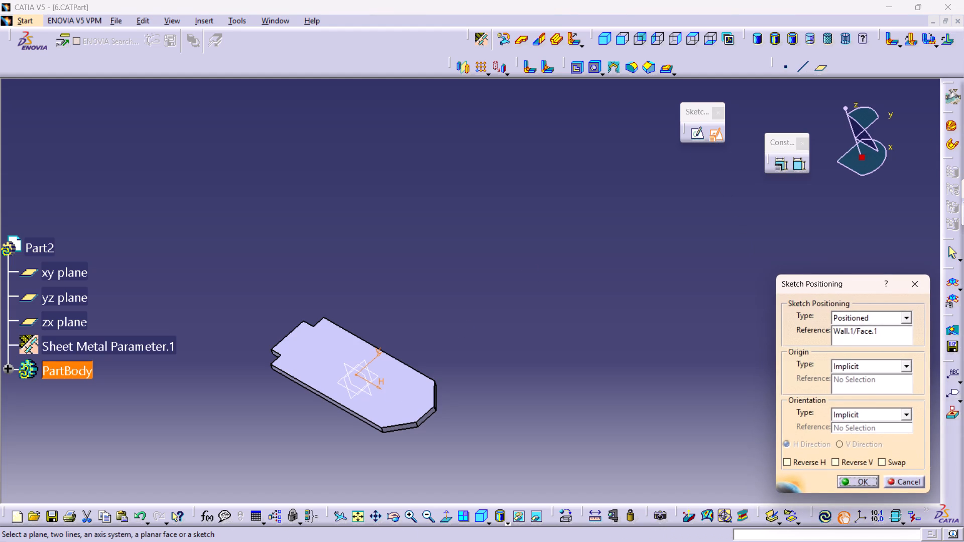
left_click(867, 481)
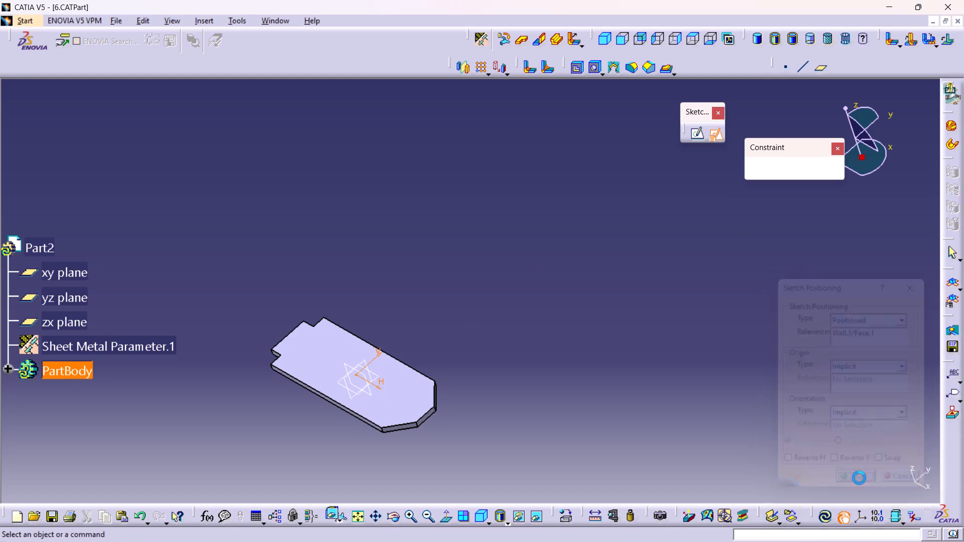
Sketch a horizontal elongated hole along the middle of the wall, about 16 mm between centres with a radius of about 2.5 mm.
middle_click_drag(469, 330, 485, 199)
right_click(485, 260)
middle_click_drag(513, 306, 509, 283)
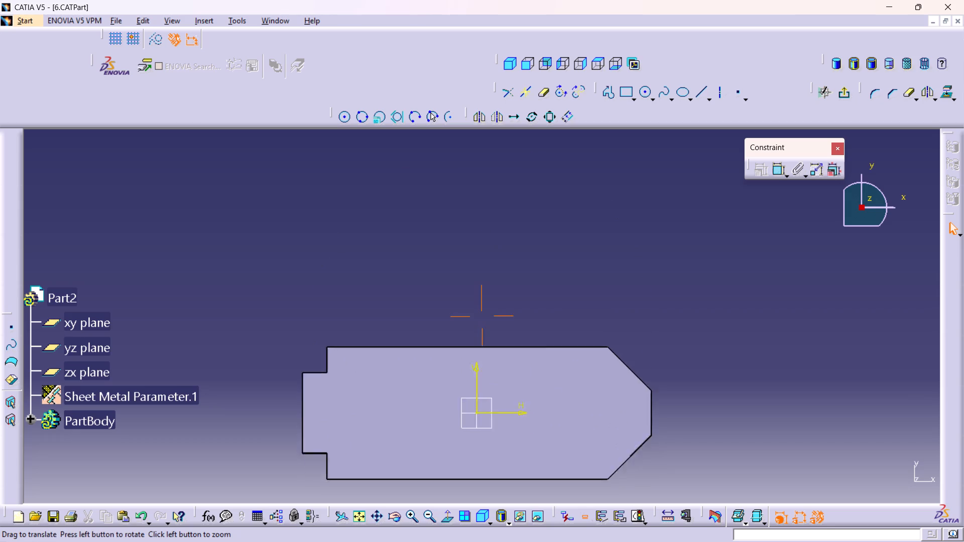
middle_click_drag(509, 283, 509, 245)
middle_click_drag(509, 286, 506, 251)
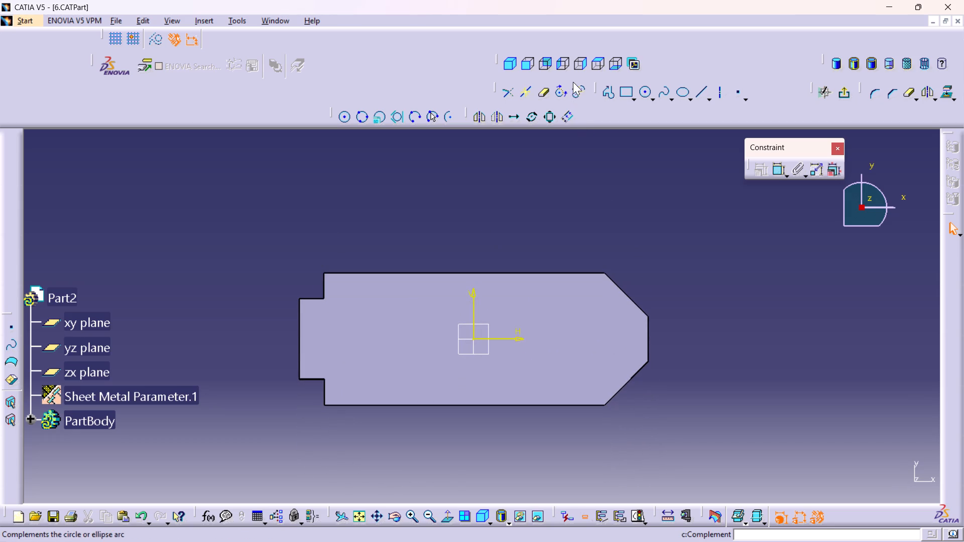
left_click(652, 97)
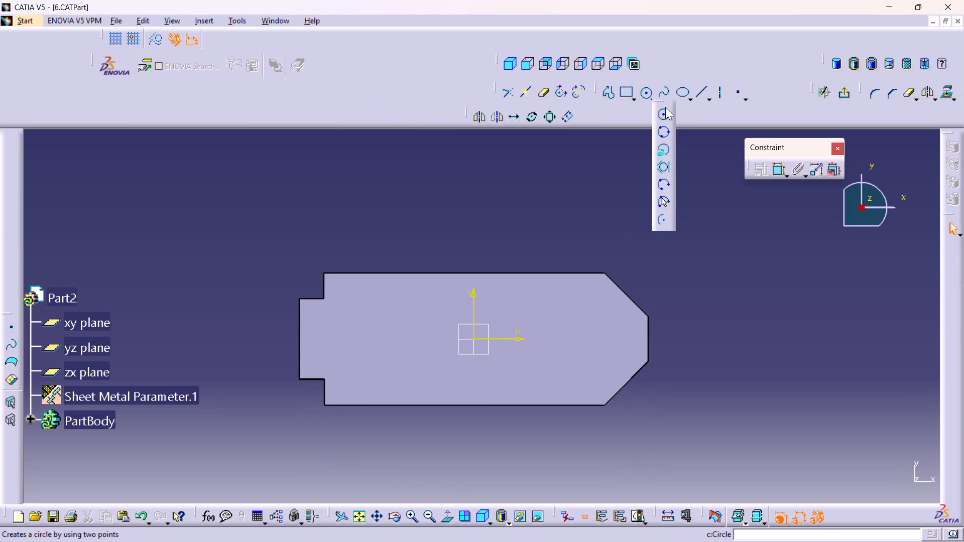
left_click(631, 96)
left_click(631, 96)
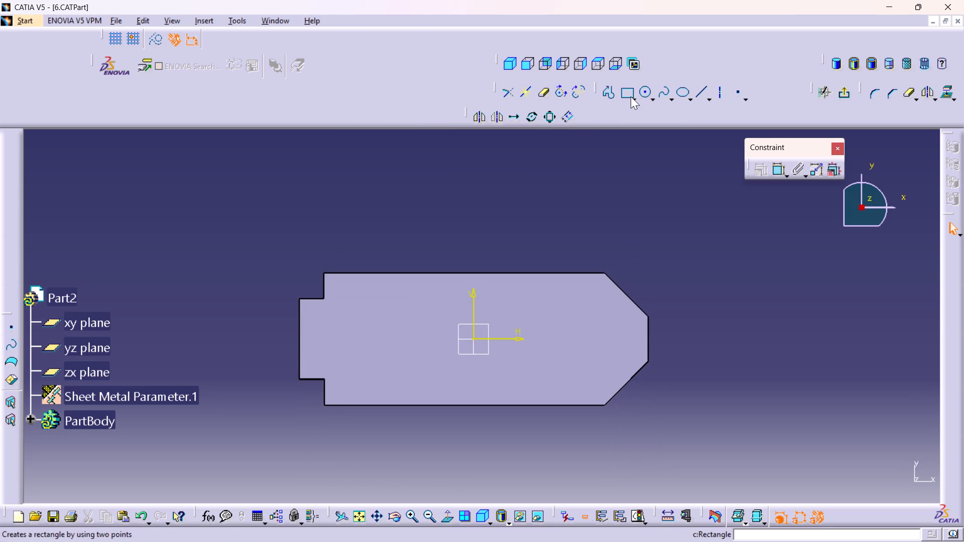
double_click(639, 167)
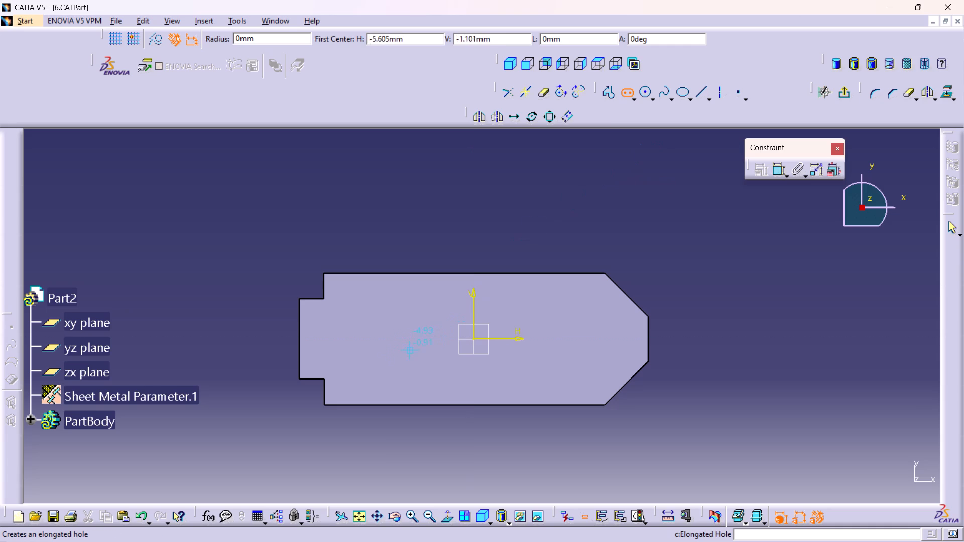
left_click(359, 342)
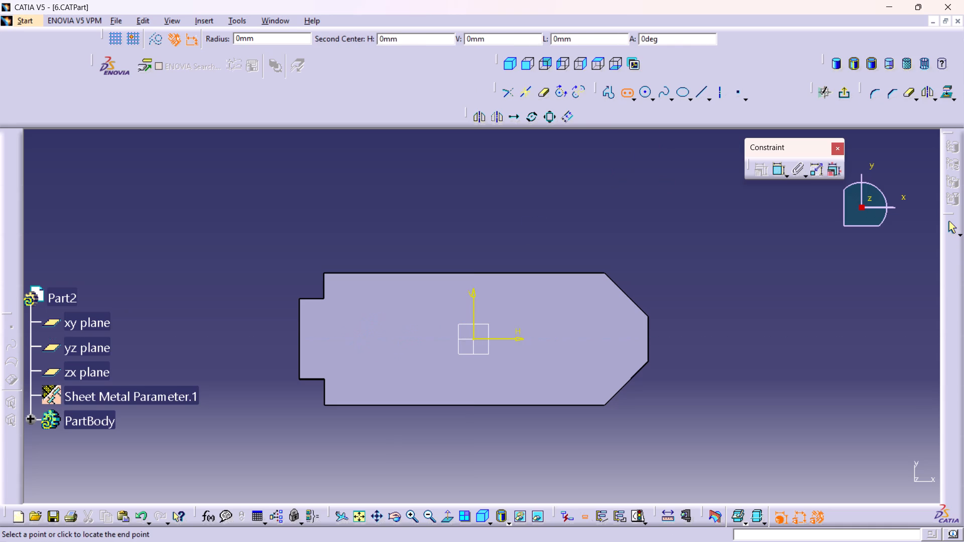
left_click(567, 345)
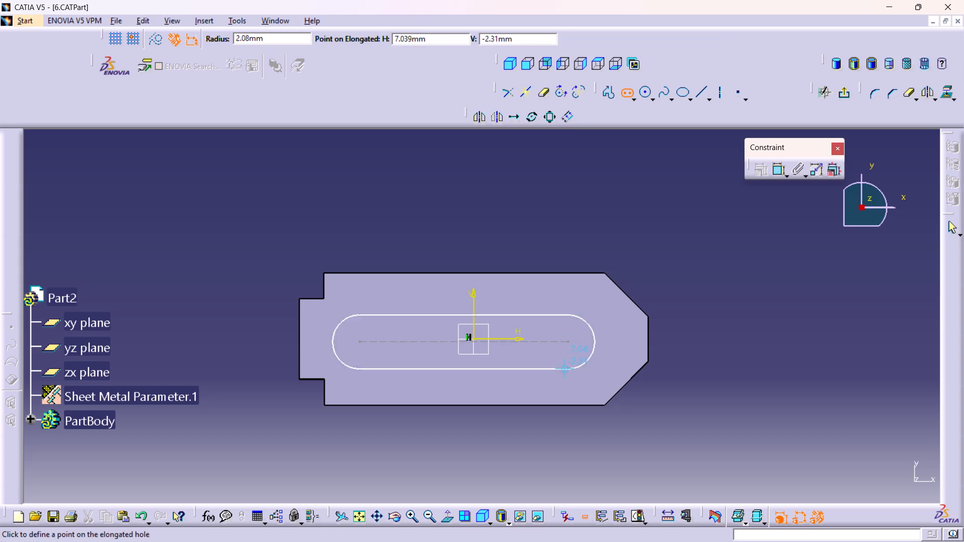
left_click(565, 376)
Make the elongated hole's centreline coincident with the sketch's horizontal axis.
left_click(775, 168)
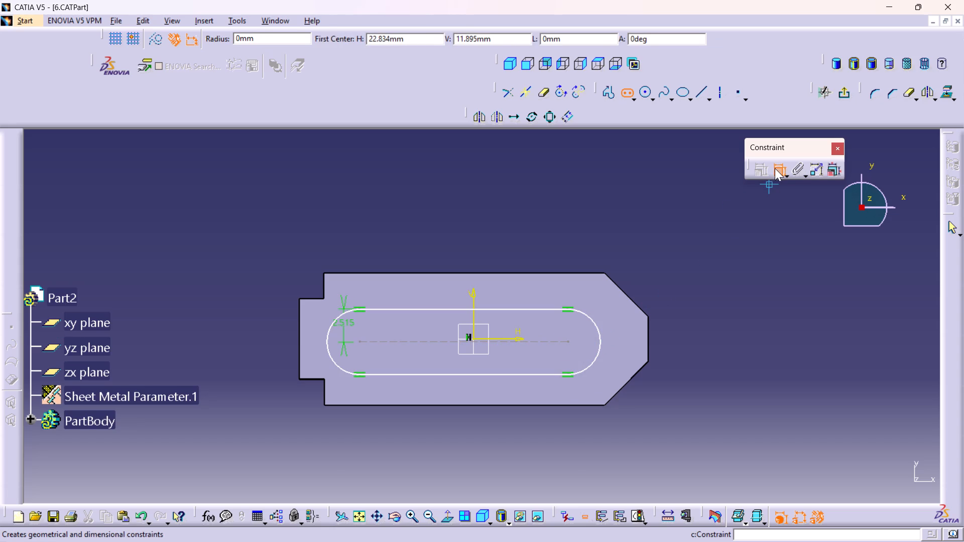
left_click(500, 339)
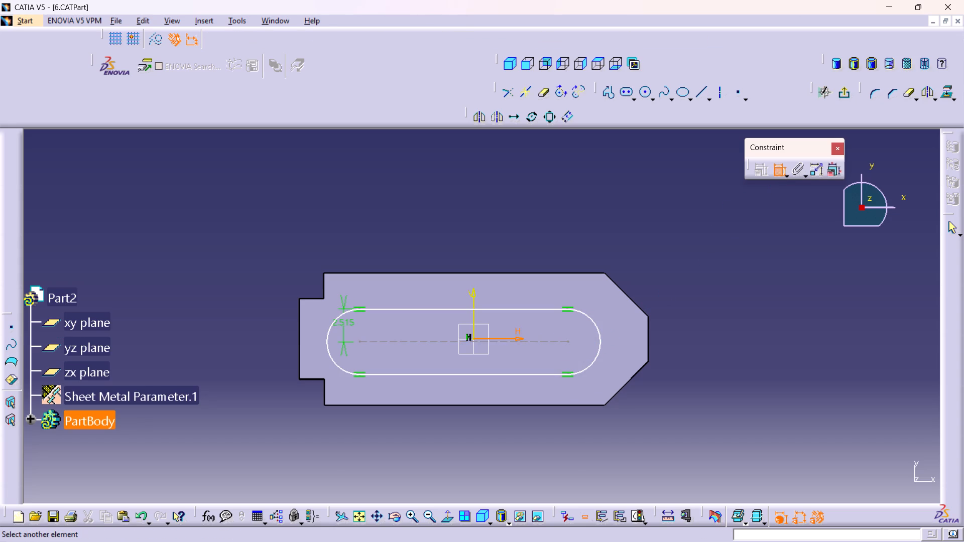
left_click(545, 342)
right_click(655, 319)
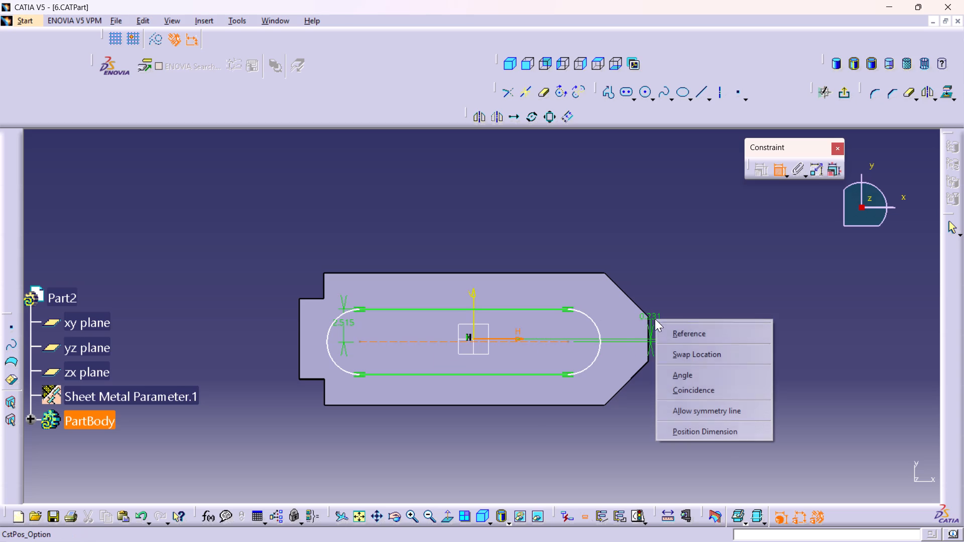
left_click(688, 390)
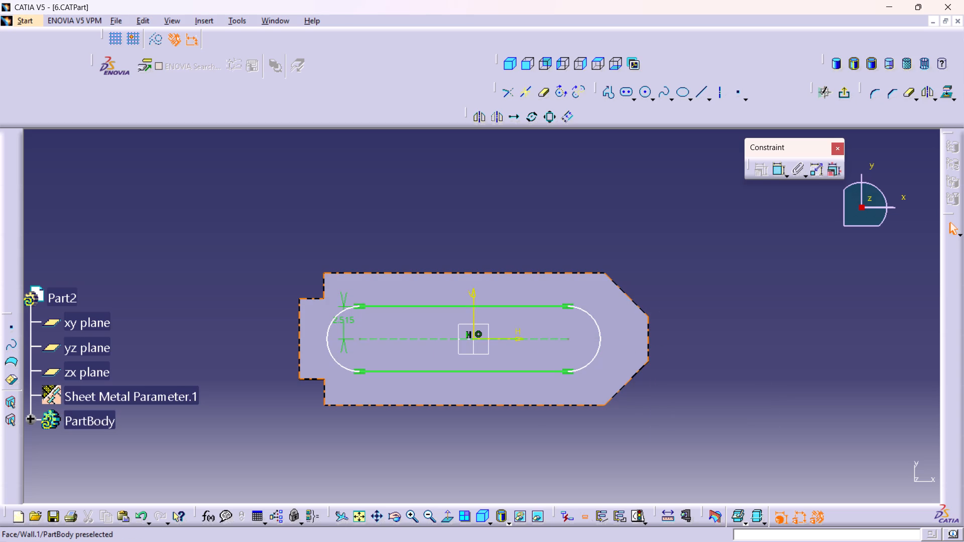
Delete the offset dimension between the elongated hole's upper edge and its centreline.
right_click(349, 321)
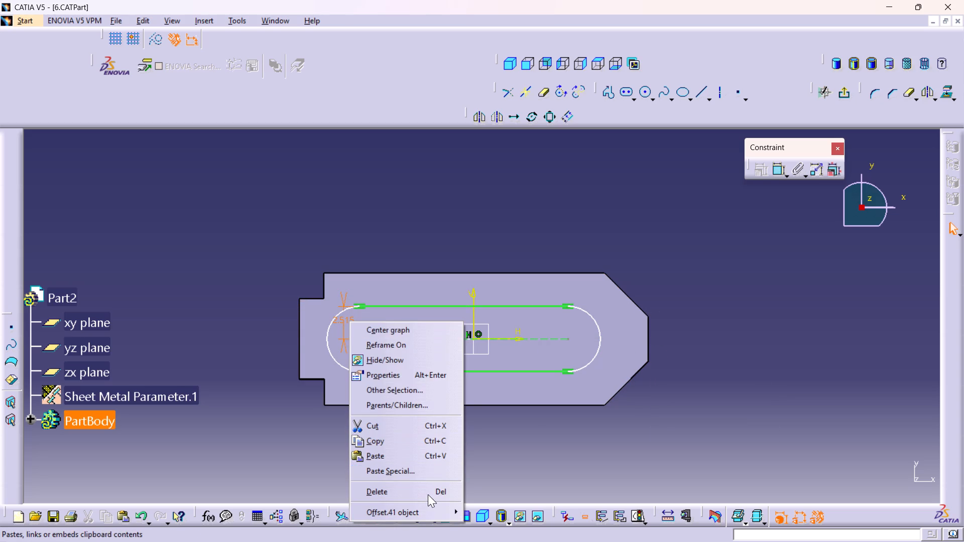
left_click(427, 496)
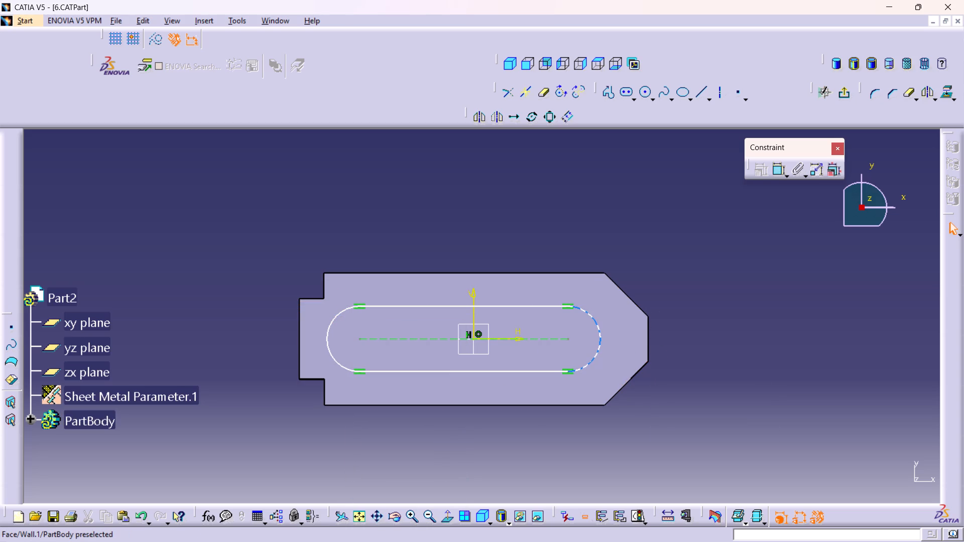
Dimension the radius of the elongated hole's end arc nearest the wall's taper and set it to 2.10 mm.
left_click(600, 338)
double_click(776, 168)
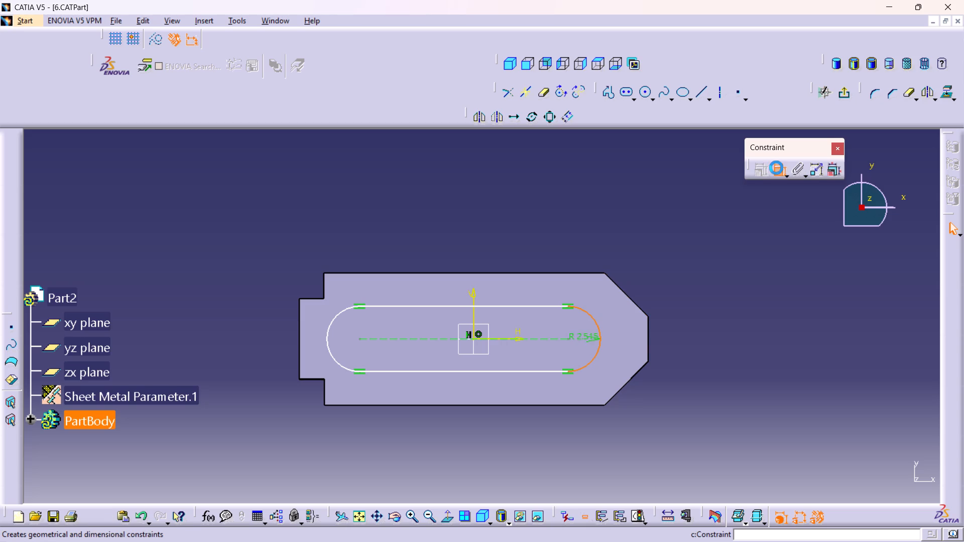
left_click(671, 273)
left_click(671, 273)
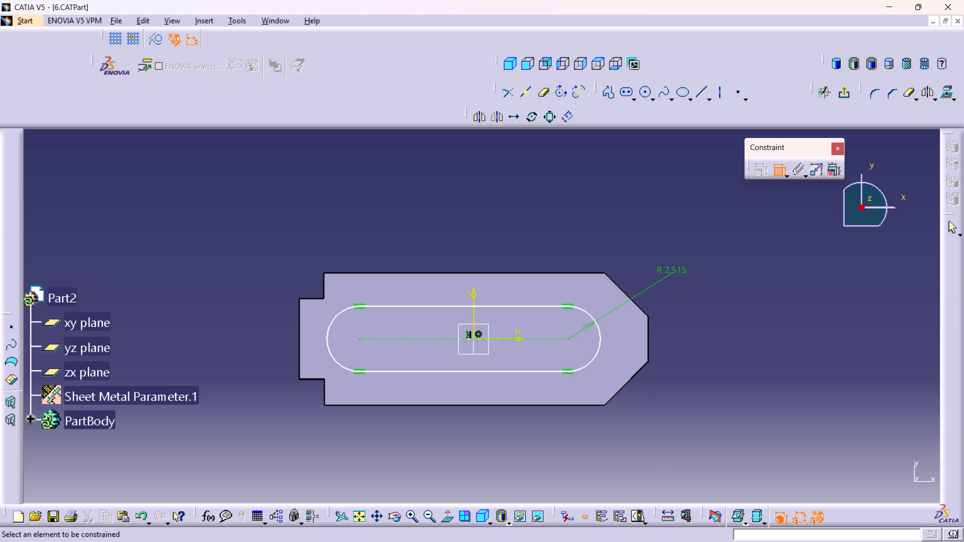
double_click(671, 273)
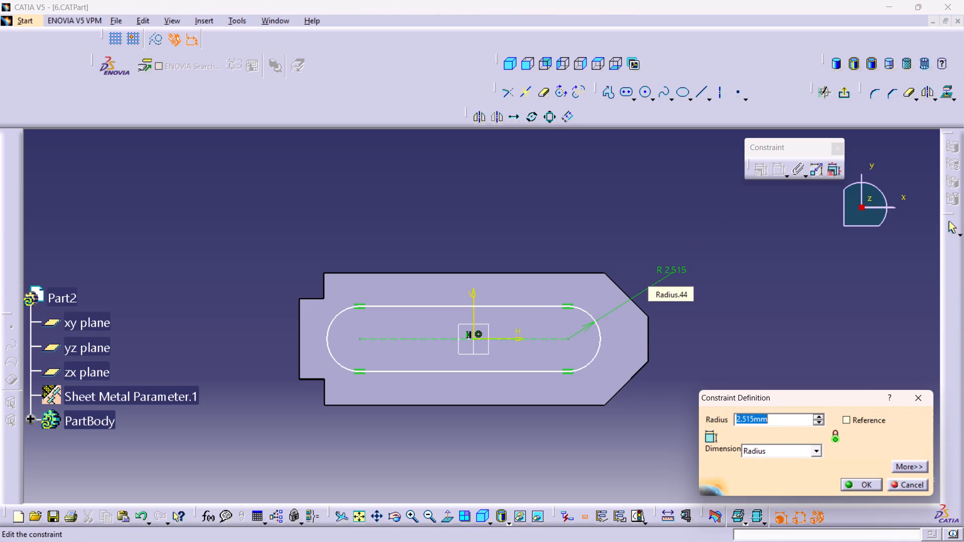
key("2")
type(".10")
key("Return")
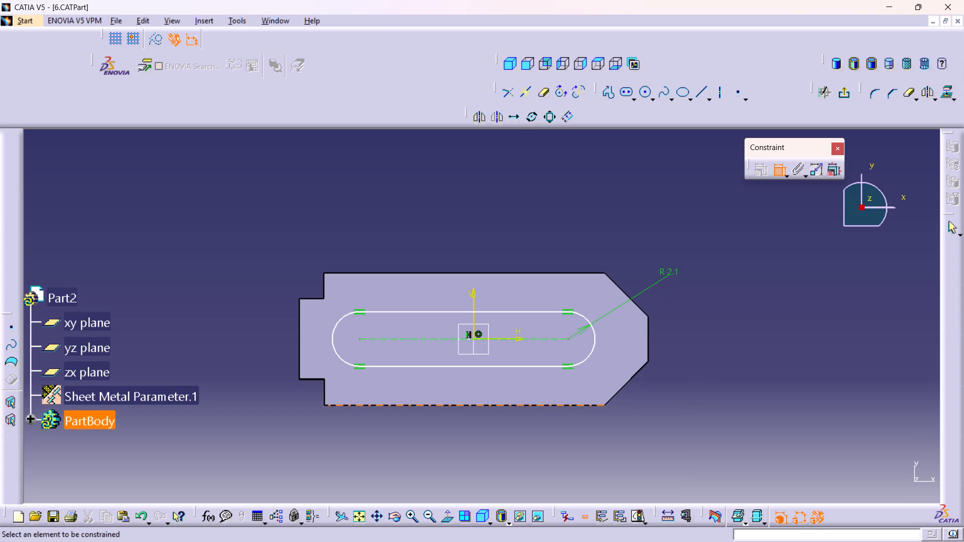
Dimension the elongated hole's upper straight edge above the wall and set its length to 18.30 mm.
left_click(420, 313)
left_click(430, 242)
double_click(426, 238)
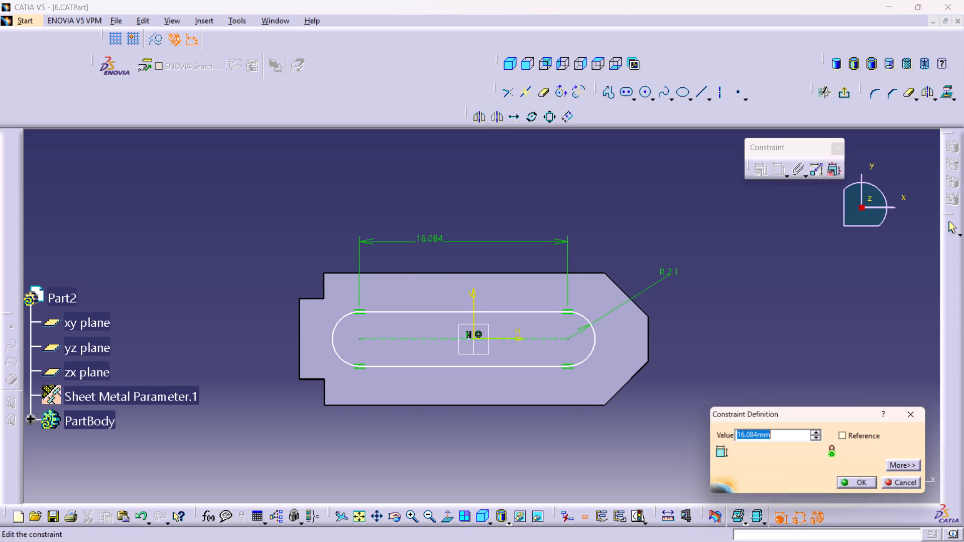
type("18.30")
key("Return")
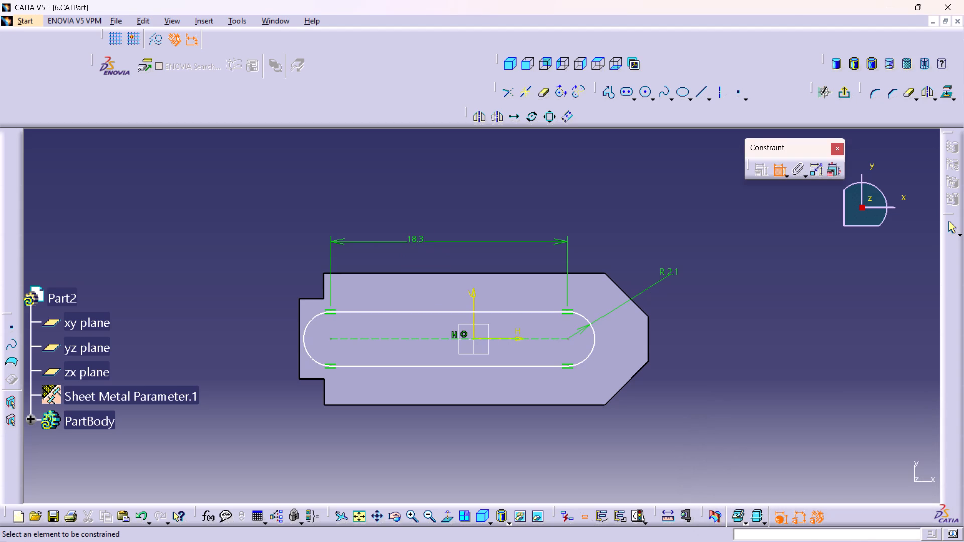
Constrain the elongated hole's two end arcs symmetrically about the sketch's vertical axis.
left_click(312, 319)
left_click(595, 342)
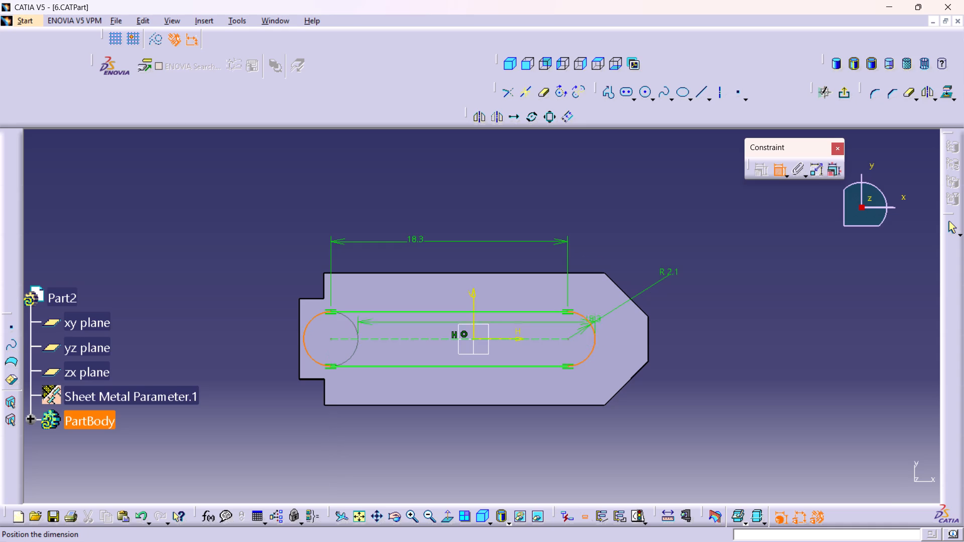
right_click(494, 199)
left_click(523, 334)
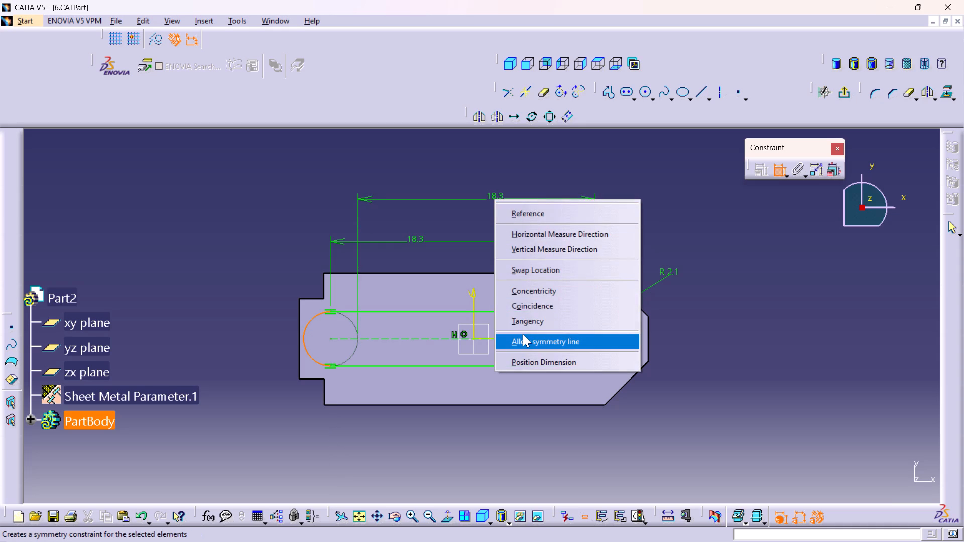
left_click(475, 316)
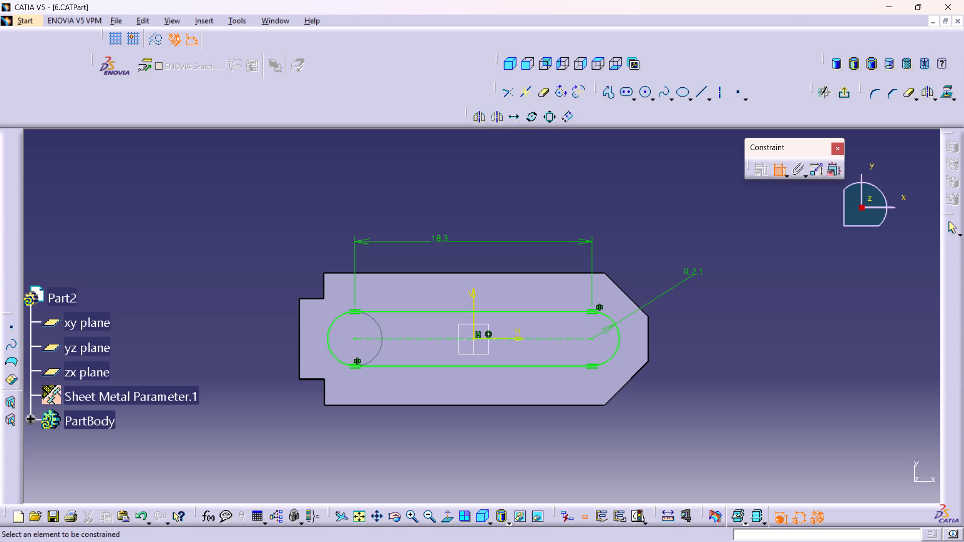
left_click(774, 167)
scroll(112, 296, "down", 2)
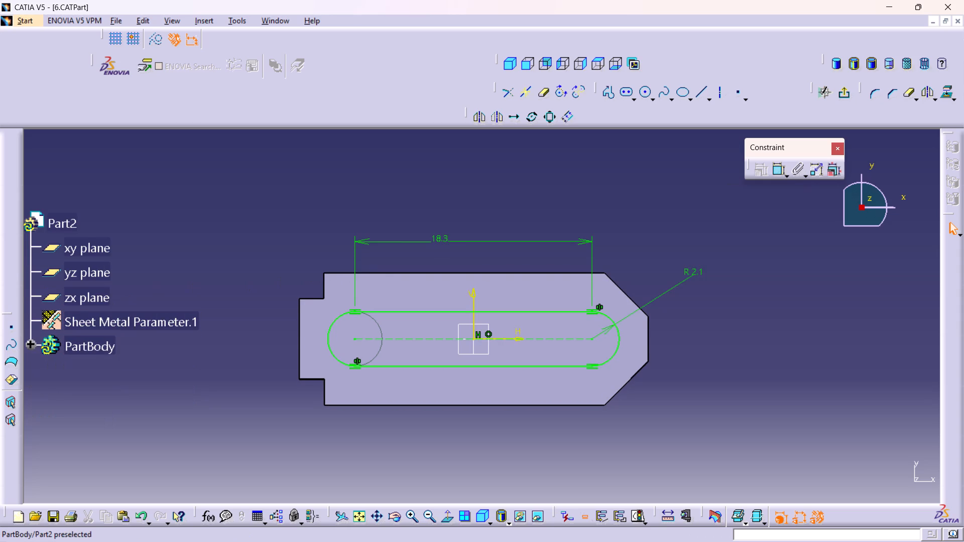
In the wall's profile sketch, check the angle between the long side and the adjoining taper edge with a temporary dimension, and delete it.
left_click(32, 347)
scroll(105, 355, "down", 2)
double_click(120, 326)
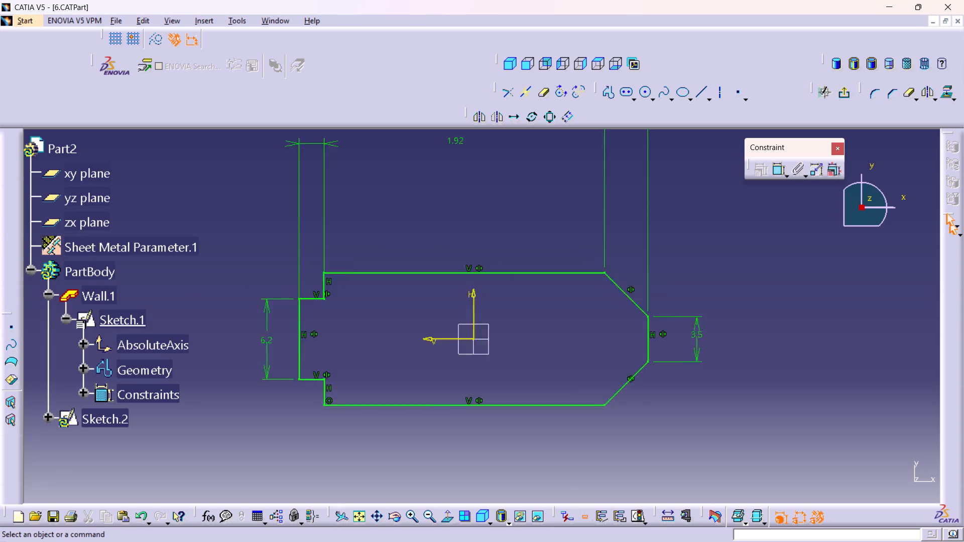
middle_click_drag(484, 418, 489, 346)
double_click(776, 163)
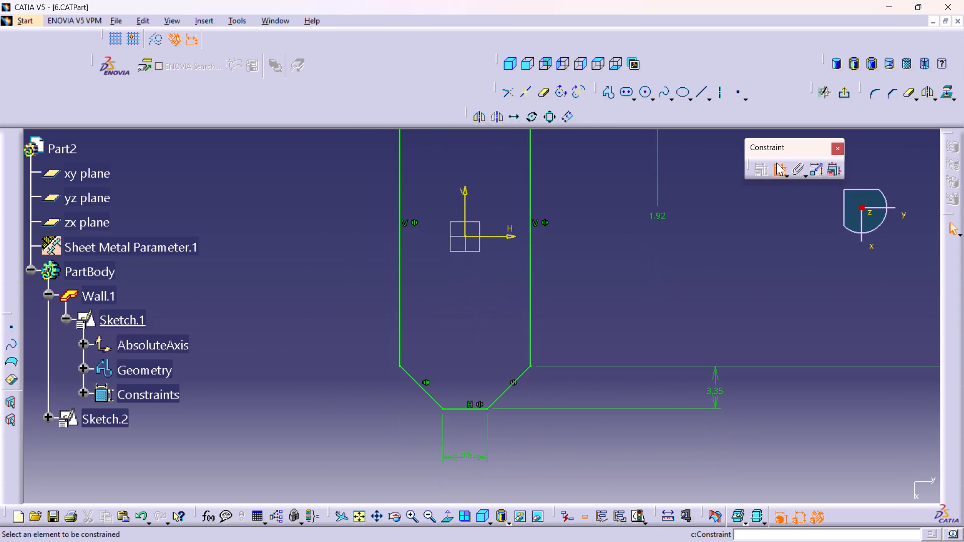
left_click(400, 347)
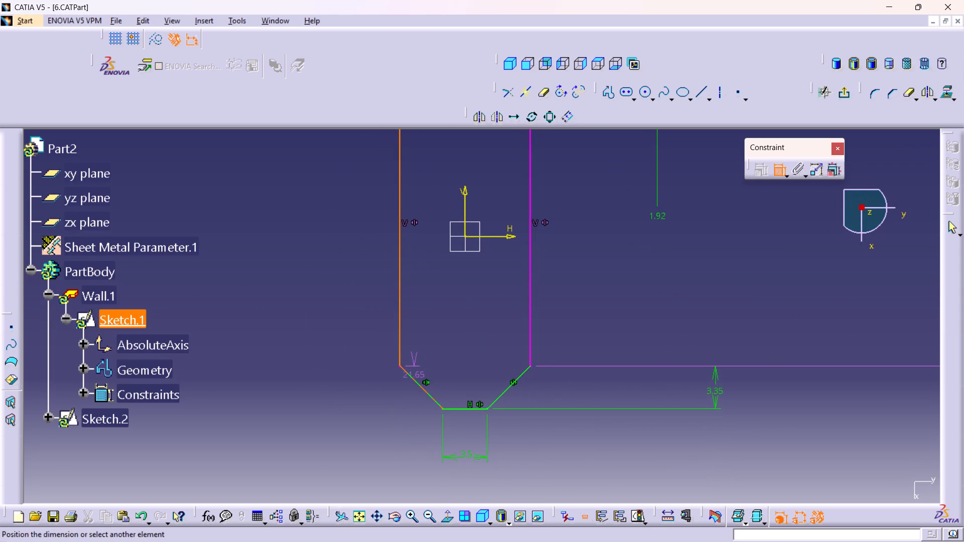
left_click(414, 377)
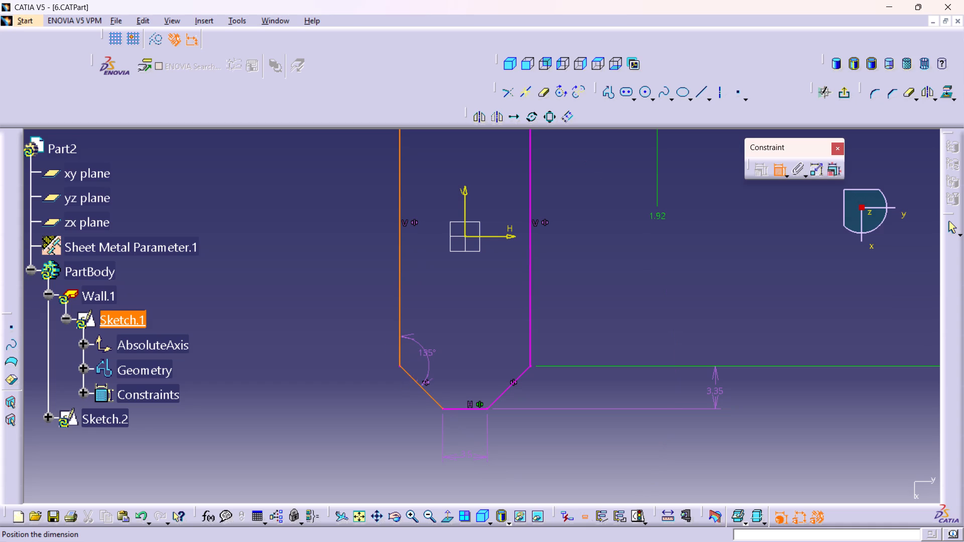
left_click(429, 354)
right_click(421, 352)
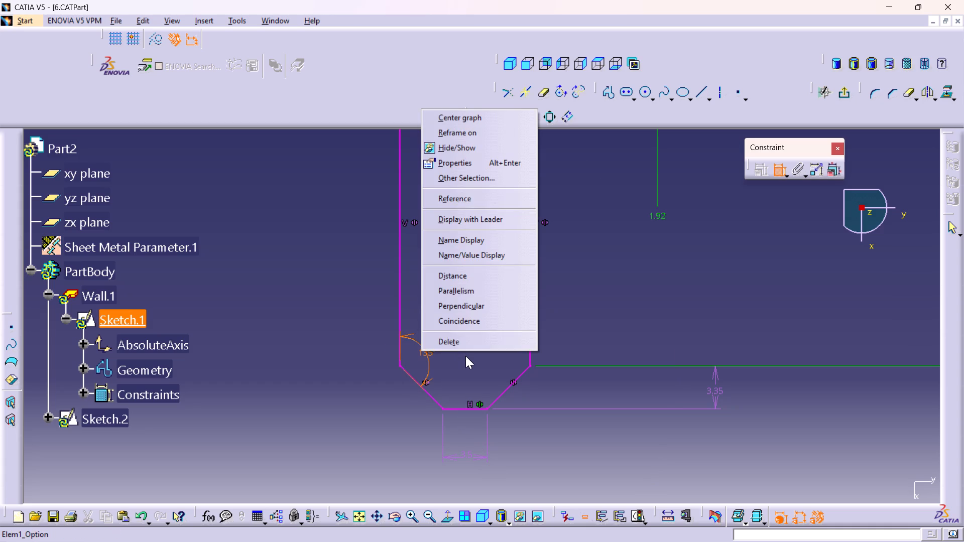
left_click(464, 344)
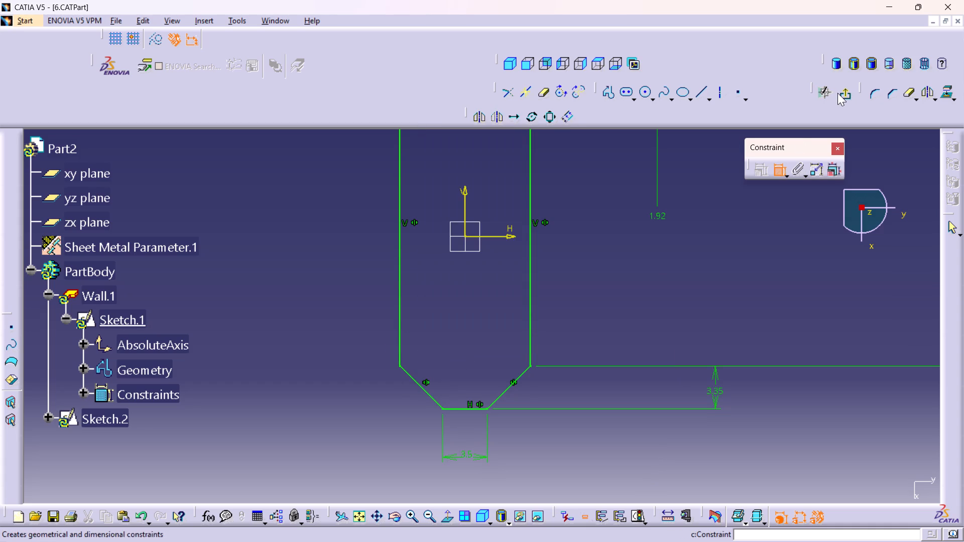
left_click(844, 90)
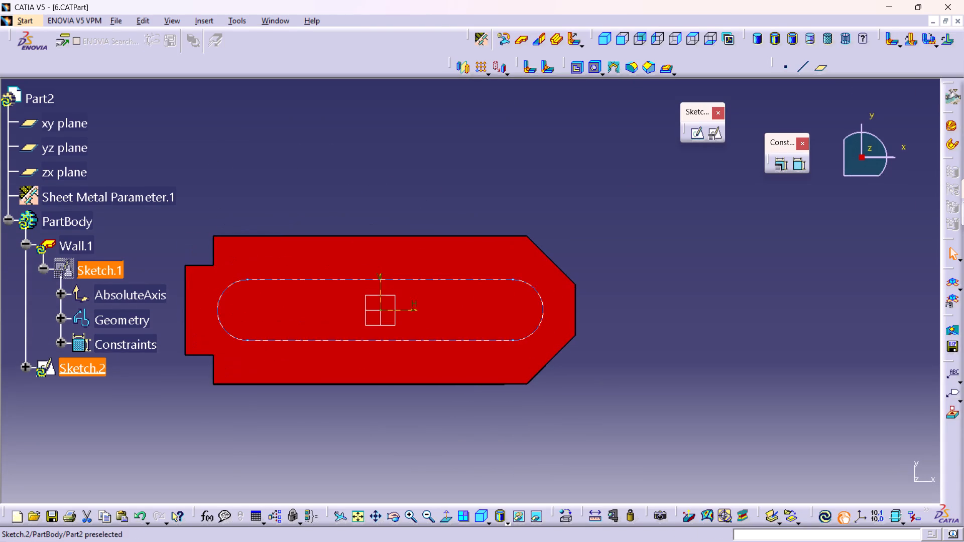
Update the part and review the elongated hole sketch, leaving the sketch closed.
double_click(91, 367)
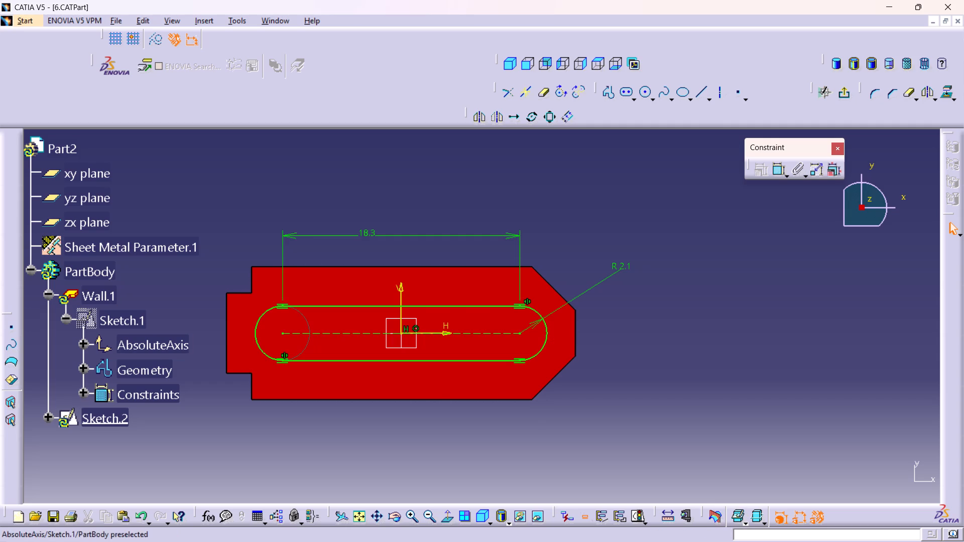
left_click(848, 94)
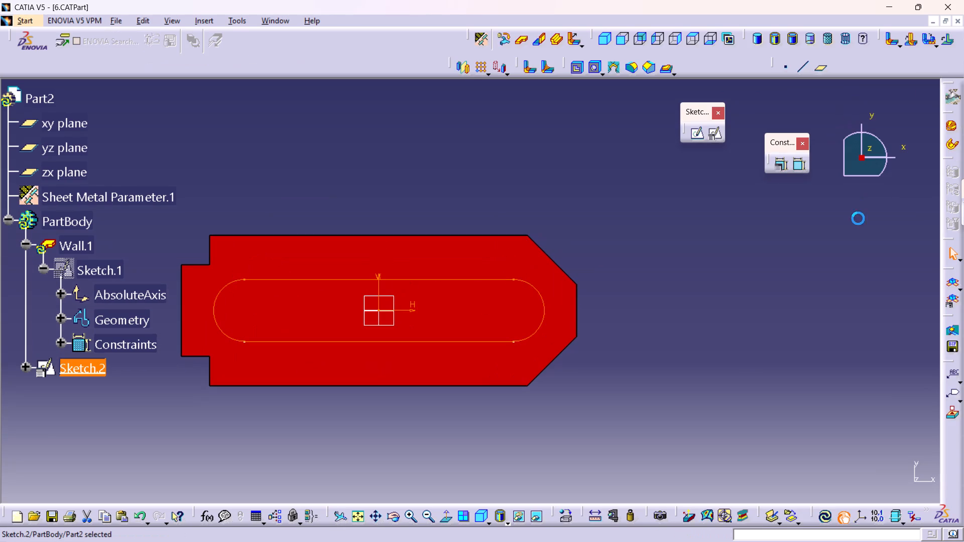
left_click(824, 517)
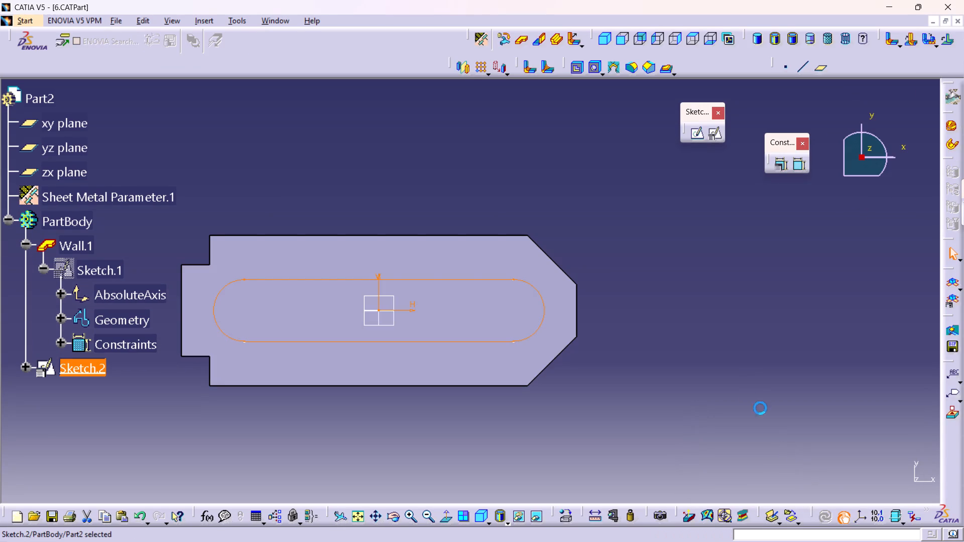
double_click(89, 365)
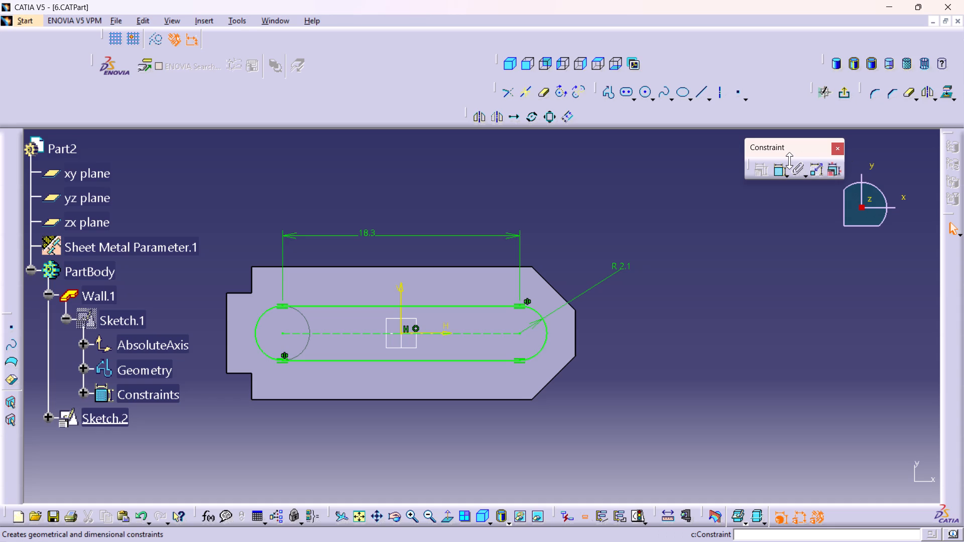
left_click(847, 93)
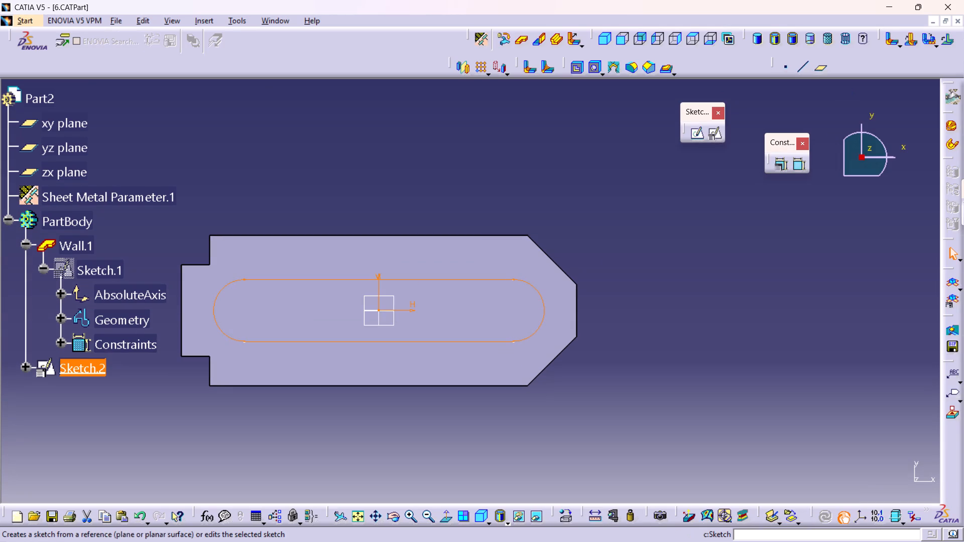
Cut the elongated hole sketch through the wall with a Sheetmetal standard Cut Out using the Up to next limit.
left_click(606, 38)
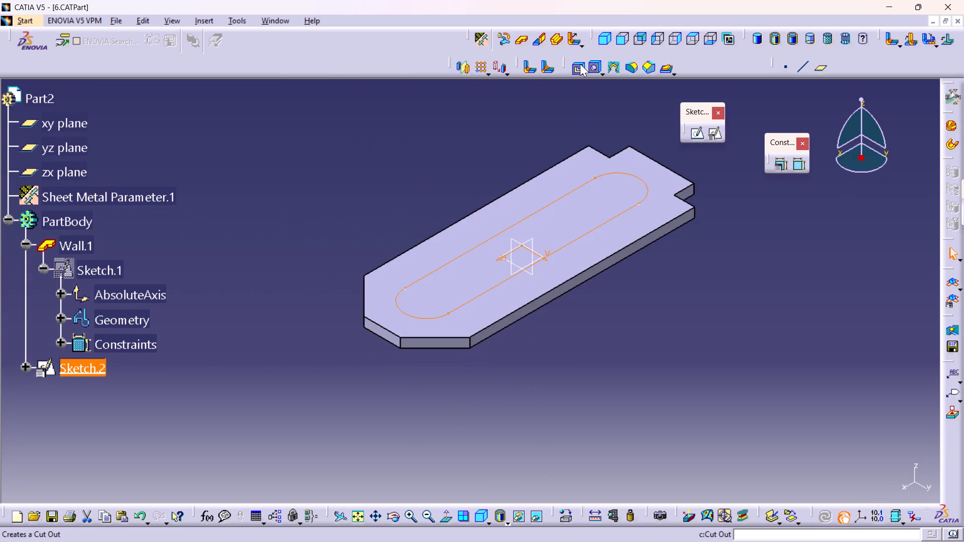
left_click(580, 64)
left_click(807, 481)
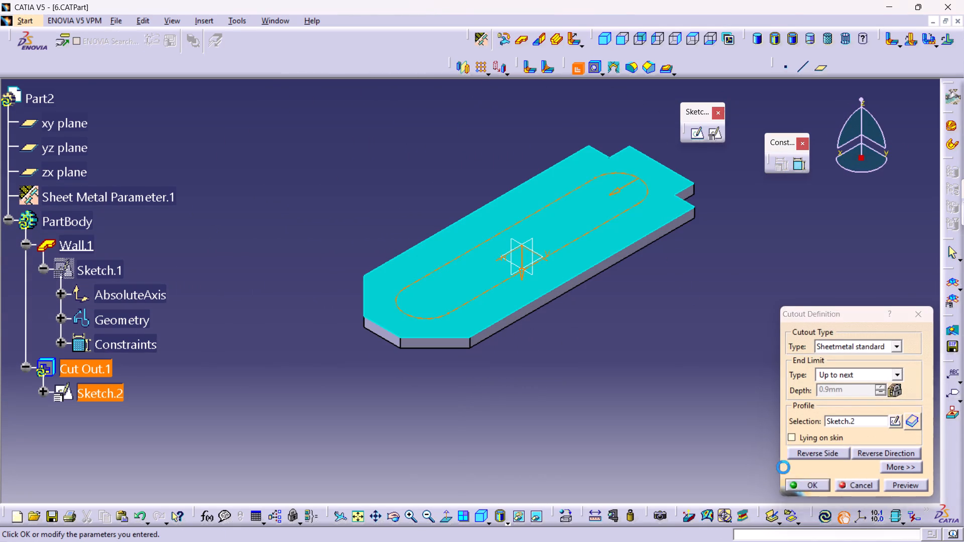
left_click(541, 409)
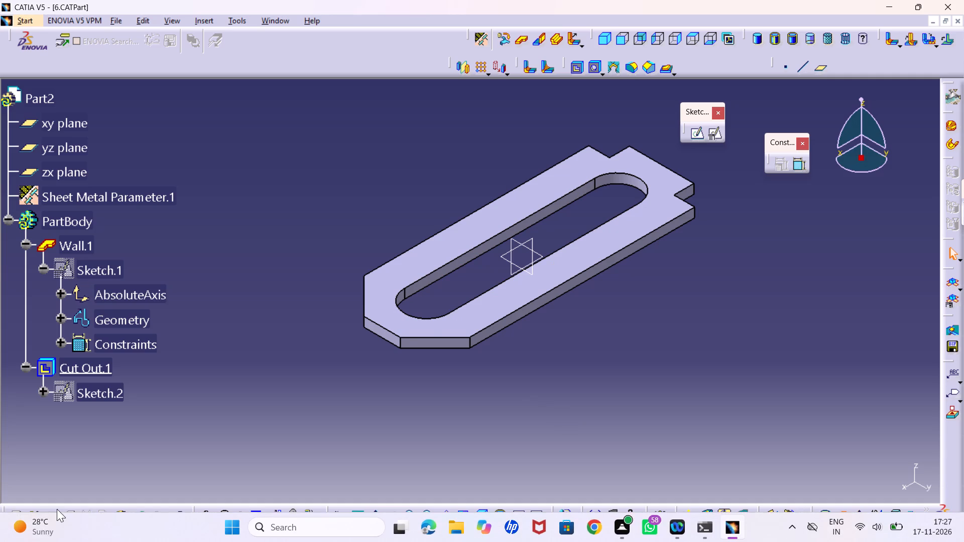
Save part 6.
key("ctrl+s")
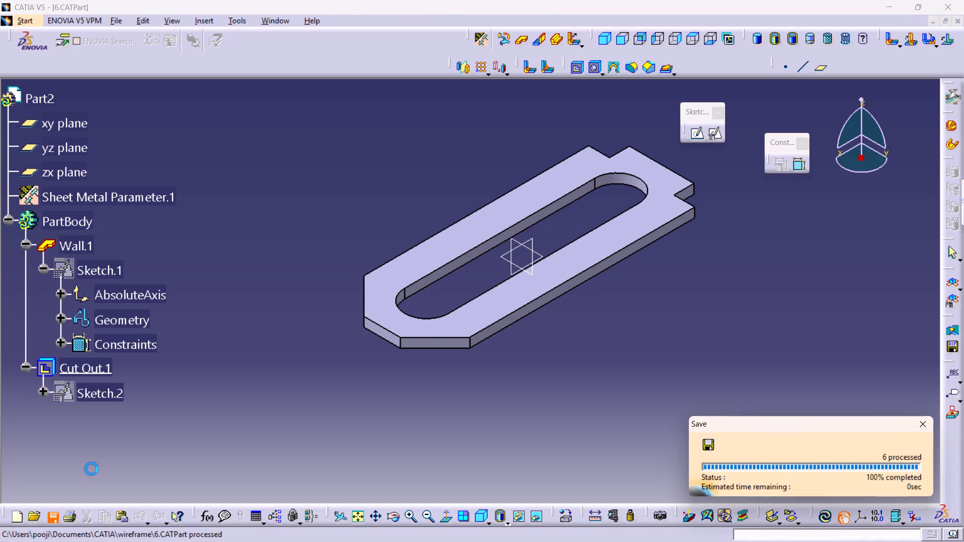
Open the existing CATPart 5 from the wireframe folder.
left_click(33, 519)
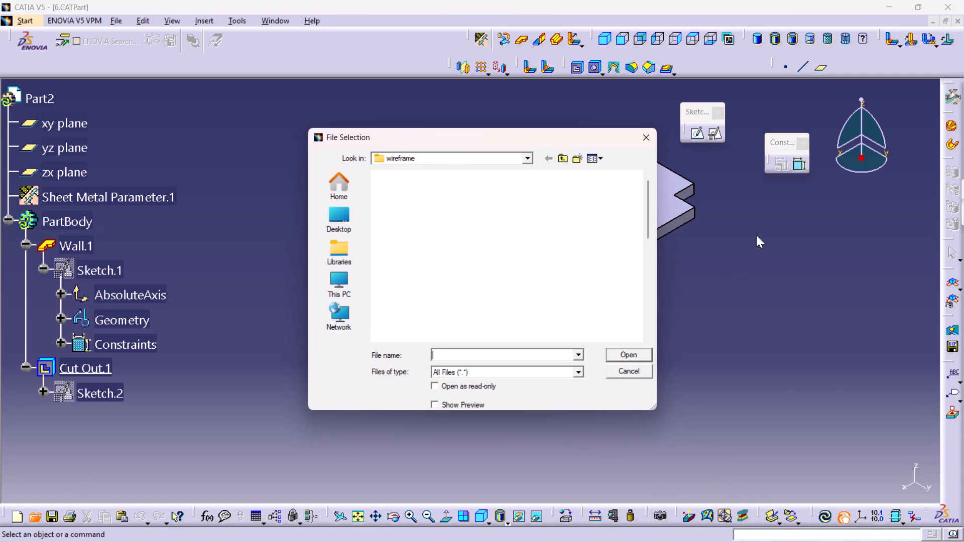
scroll(510, 254, "down", 3)
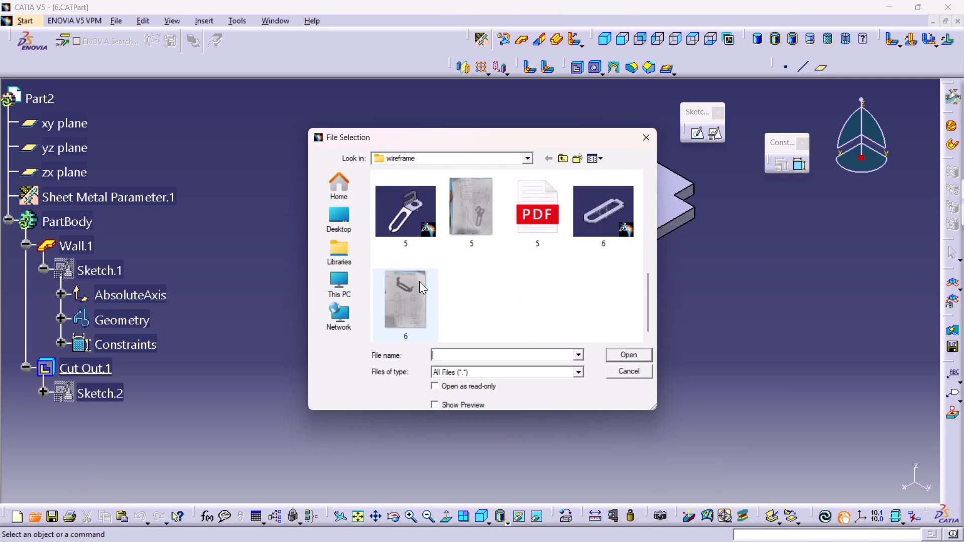
double_click(413, 214)
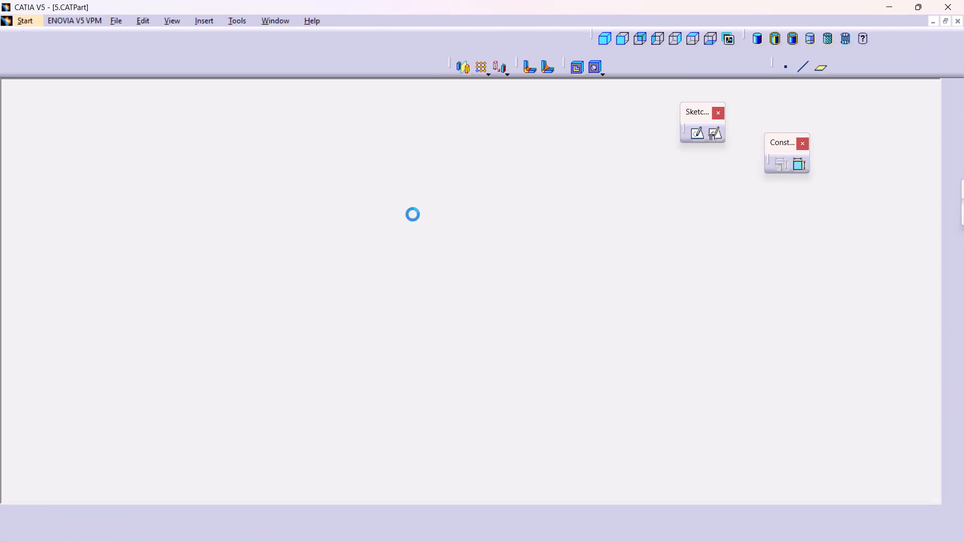
Open Sketch.9 under Wall.2 in part 5 to examine the U-shaped wall's profile and dimensions.
scroll(506, 212, "down", 2)
middle_click_drag(635, 216, 530, 320)
scroll(296, 202, "up", 1)
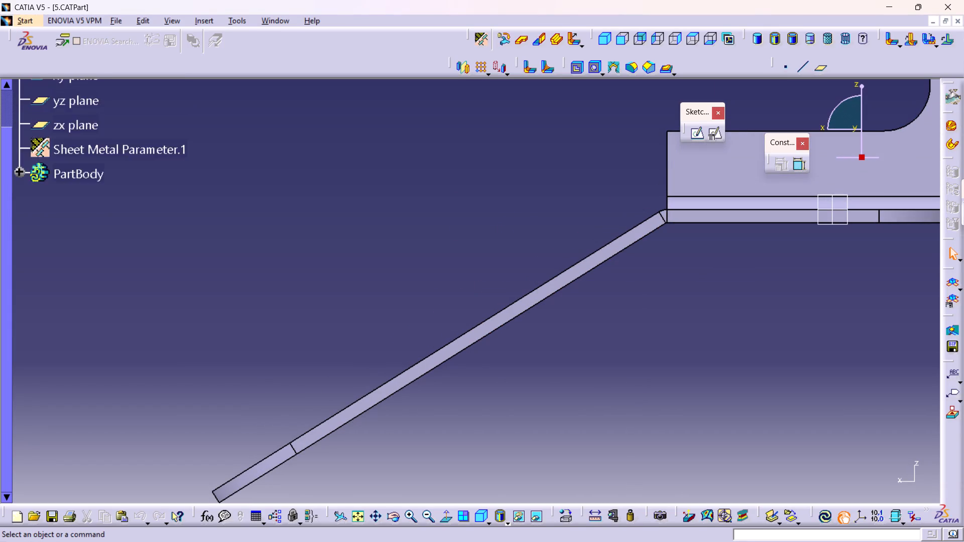
scroll(296, 202, "up", 1)
middle_click_drag(657, 200, 290, 369)
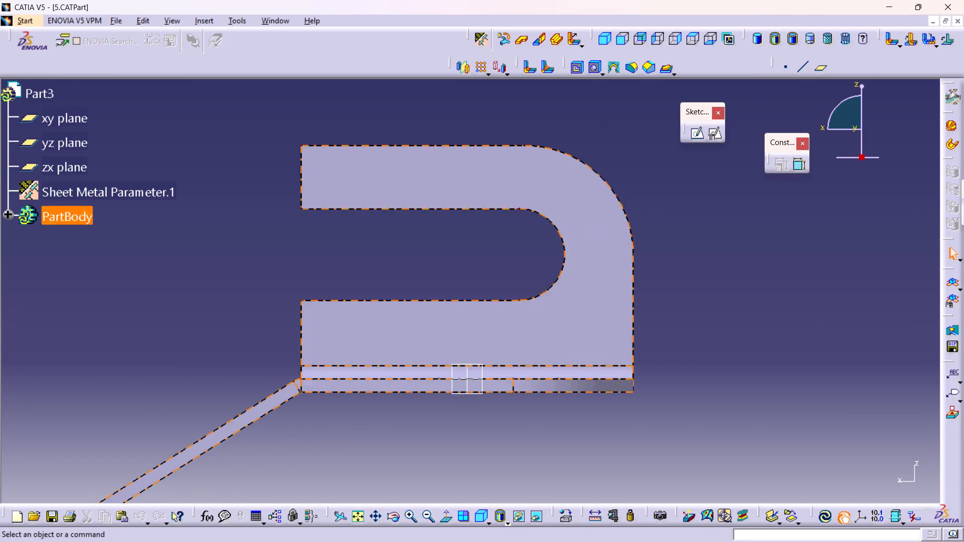
left_click(7, 215)
scroll(79, 229, "down", 4)
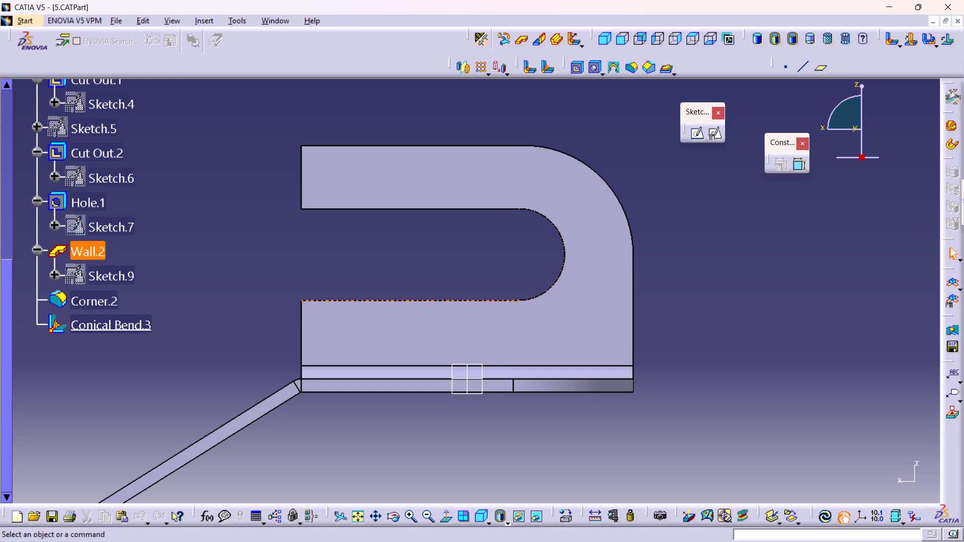
double_click(103, 275)
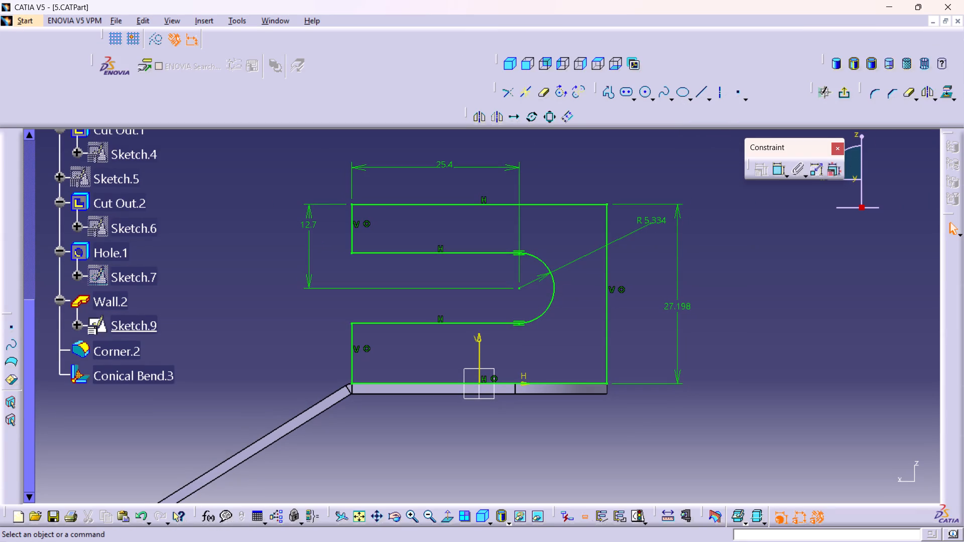
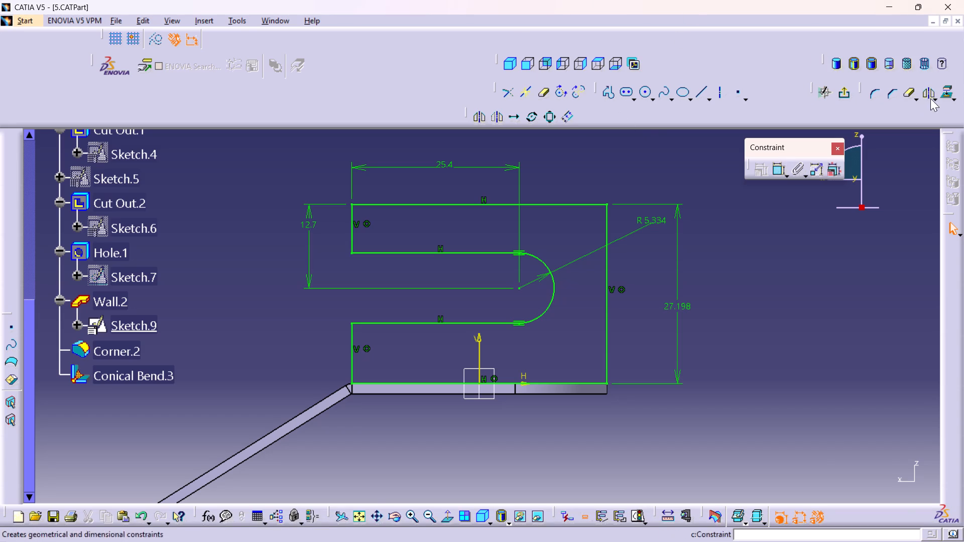
Exit Sketch.9 and display part 5 in isometric view around the U-shaped wall.
left_click(845, 93)
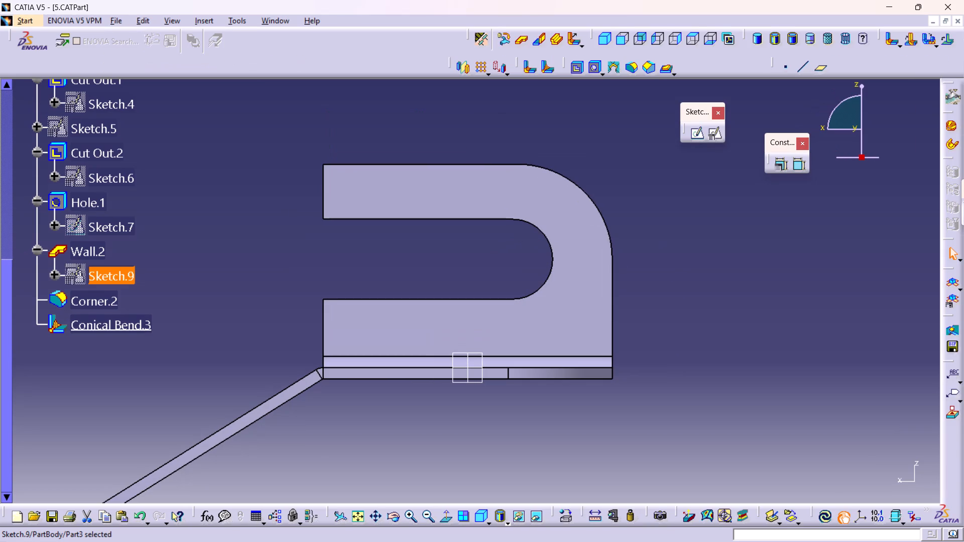
left_click(609, 42)
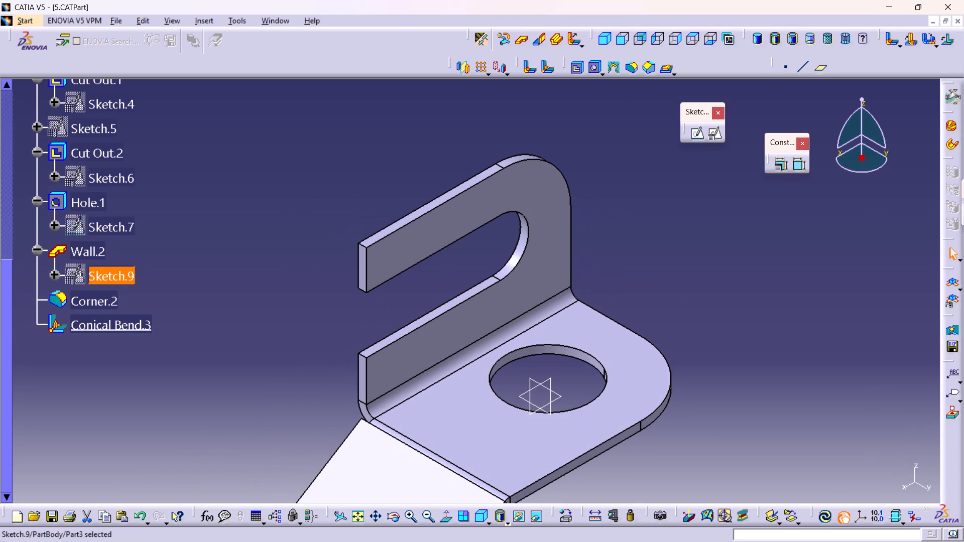
middle_click_drag(665, 259, 669, 279)
right_click(665, 259)
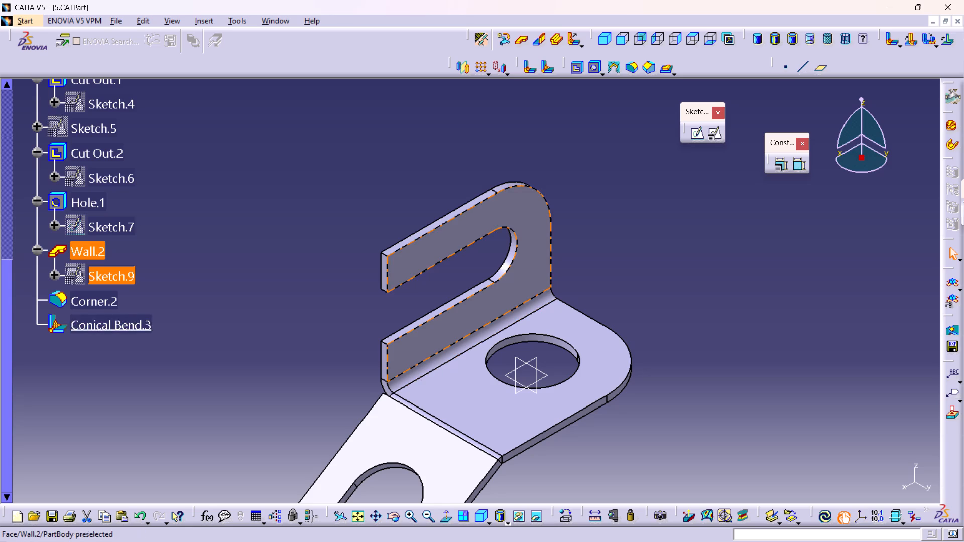
Open the definition of the conical bend between Wall.1 and Wall.2 to review its radii, and close it without changes.
double_click(412, 376)
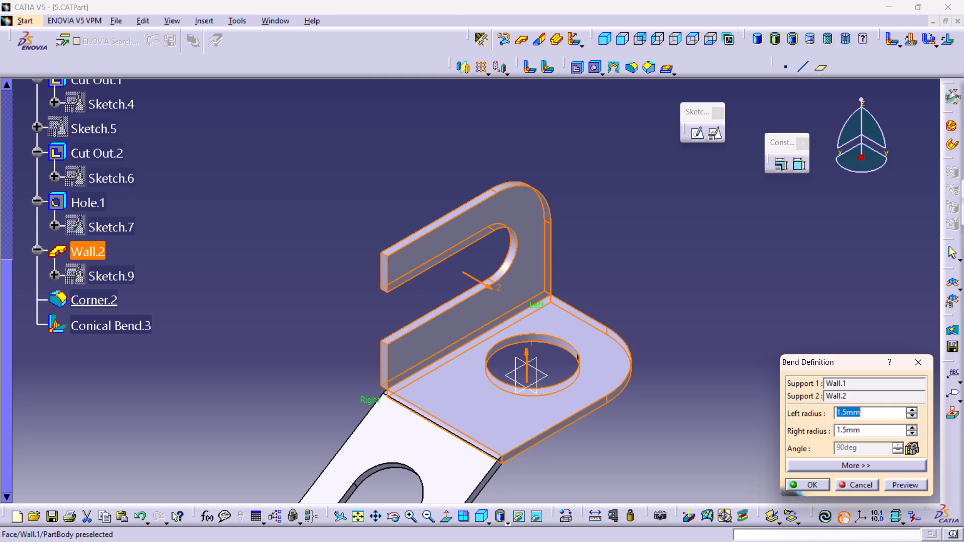
left_click(922, 362)
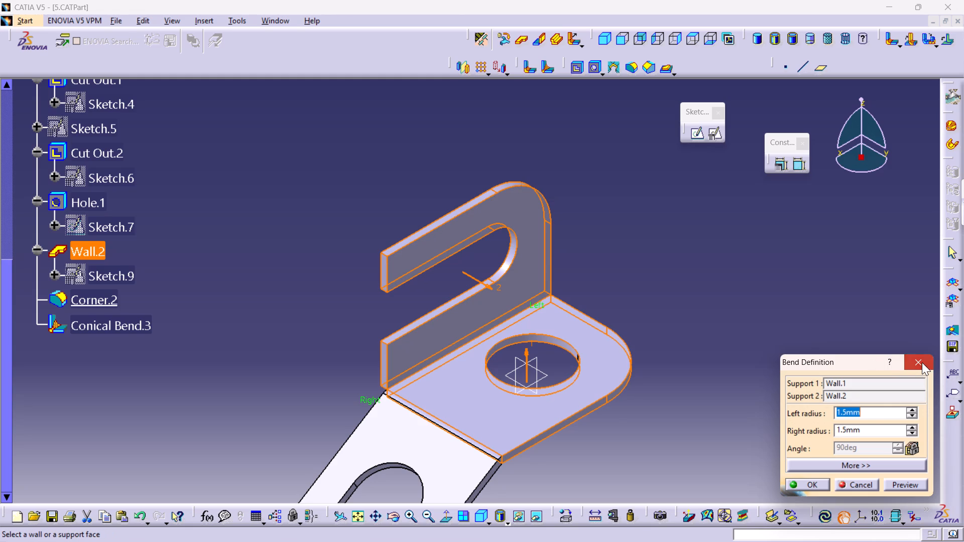
left_click(703, 330)
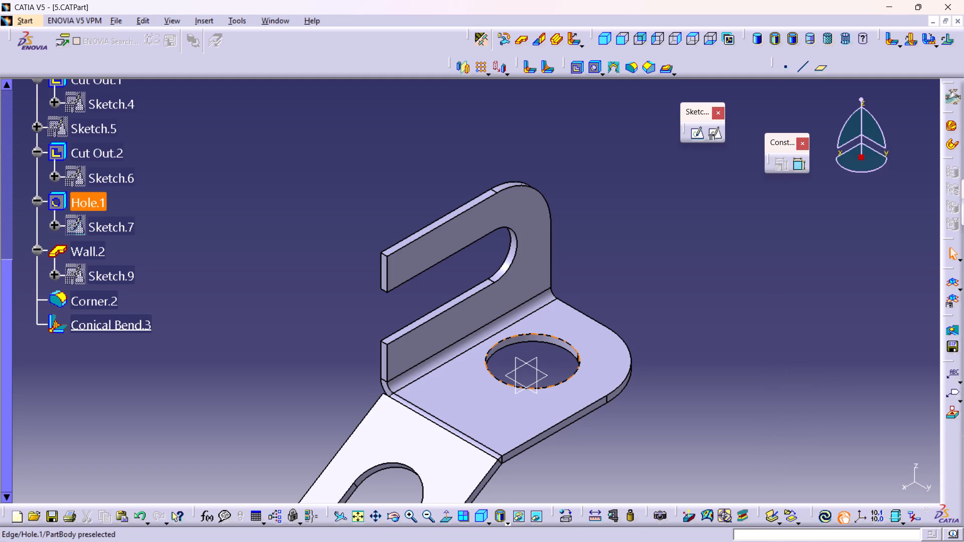
Examine from several angles the corner where the conical bend, the cylindrical bend and the walls of part 5 meet.
middle_click_drag(450, 444, 432, 392)
right_click(450, 444)
middle_click_drag(372, 497, 352, 361)
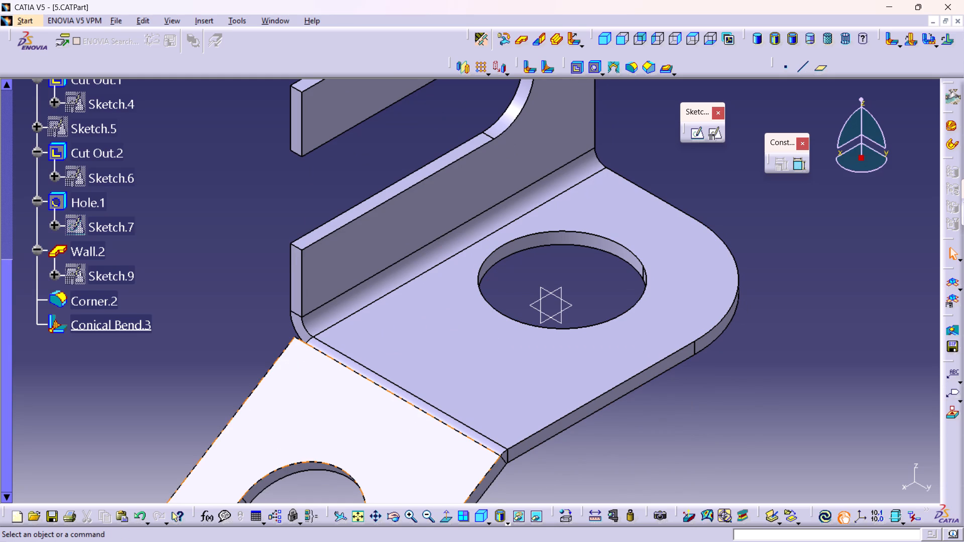
middle_click_drag(330, 383, 312, 339)
right_click_drag(330, 383, 328, 379)
middle_click_drag(234, 369, 208, 453)
right_click_drag(234, 369, 208, 453)
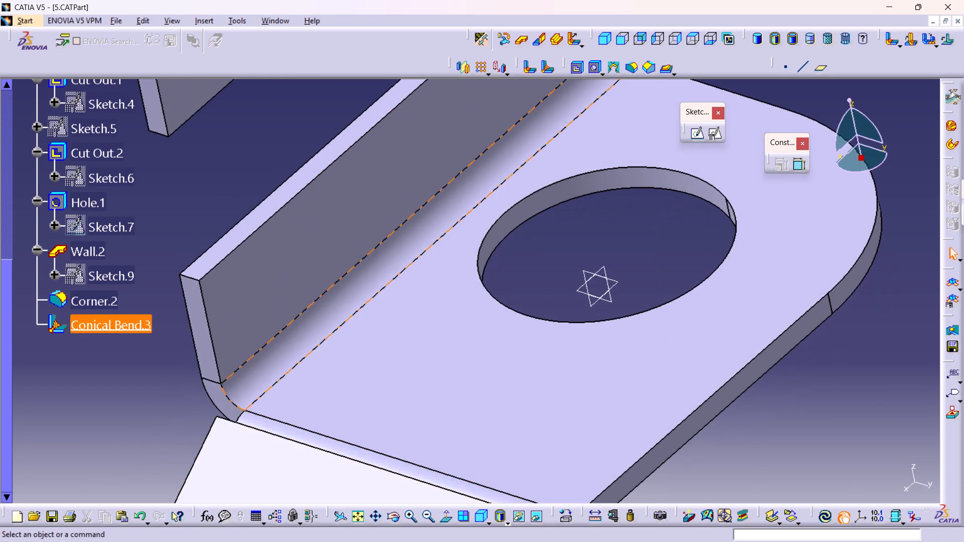
middle_click_drag(332, 344, 366, 329)
middle_click_drag(408, 424, 411, 507)
right_click_drag(408, 424, 411, 507)
middle_click_drag(375, 452, 389, 386)
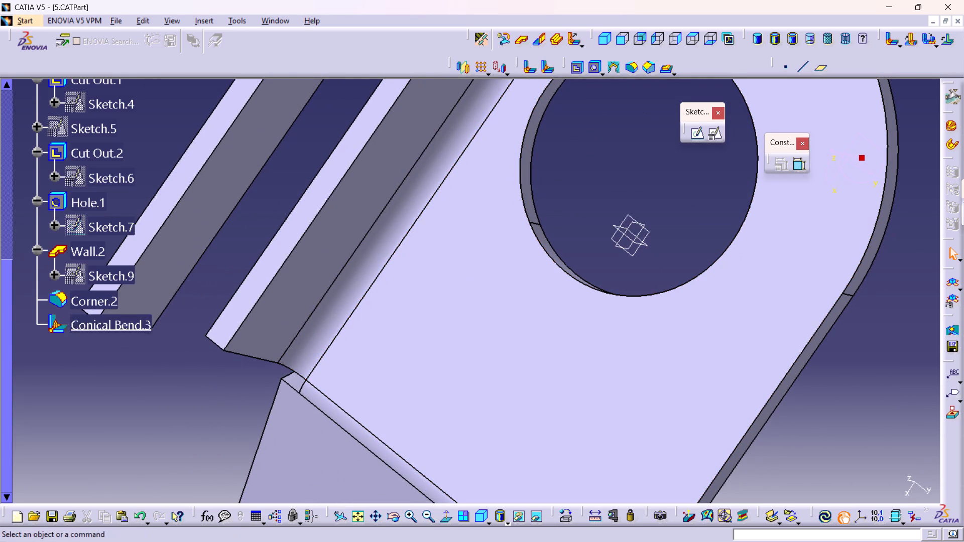
middle_click_drag(266, 354, 264, 228)
right_click_drag(264, 354, 264, 228)
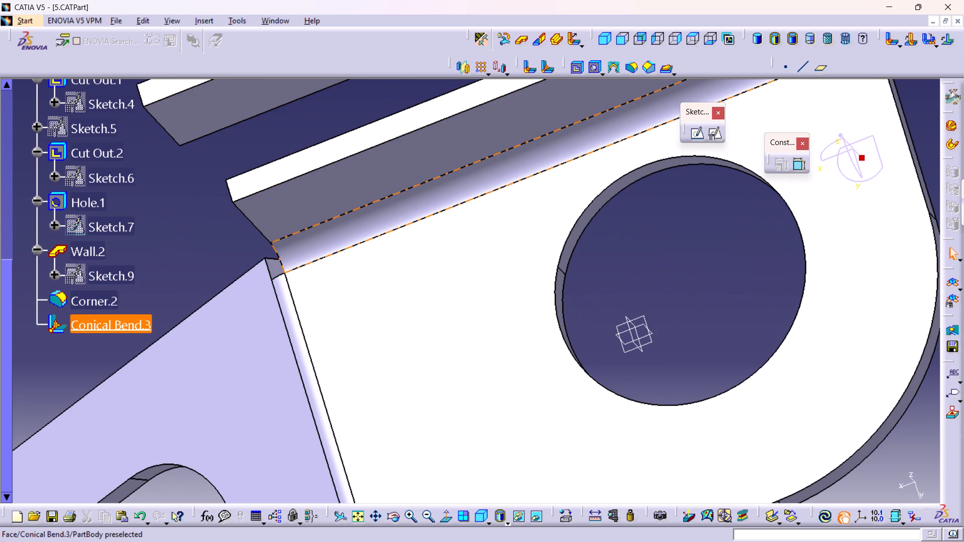
middle_click_drag(319, 289, 338, 317)
right_click(319, 289)
scroll(338, 317, "up", 1)
middle_click_drag(343, 338, 343, 329)
right_click_drag(343, 338, 343, 329)
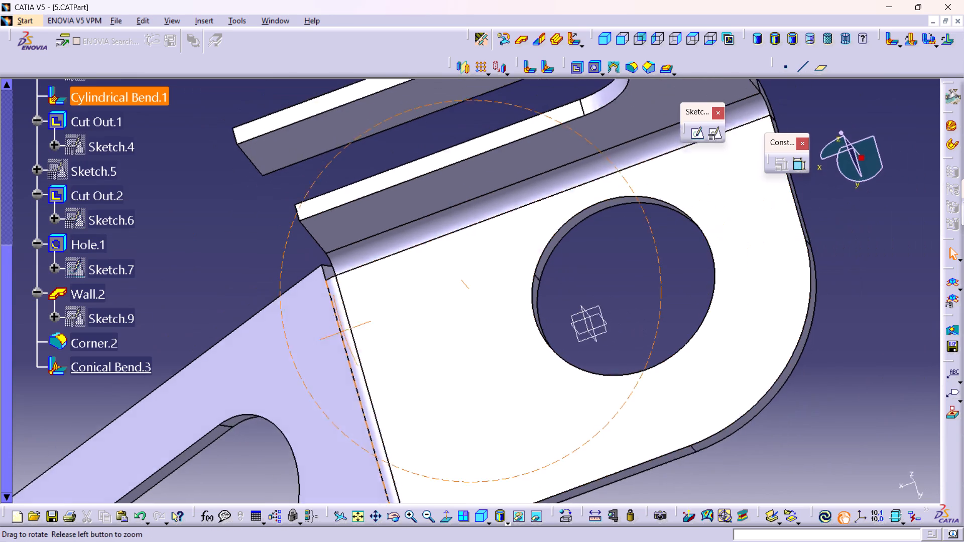
right_click_drag(343, 329, 385, 270)
middle_click_drag(343, 329, 385, 270)
middle_click_drag(347, 315, 367, 356)
right_click(347, 315)
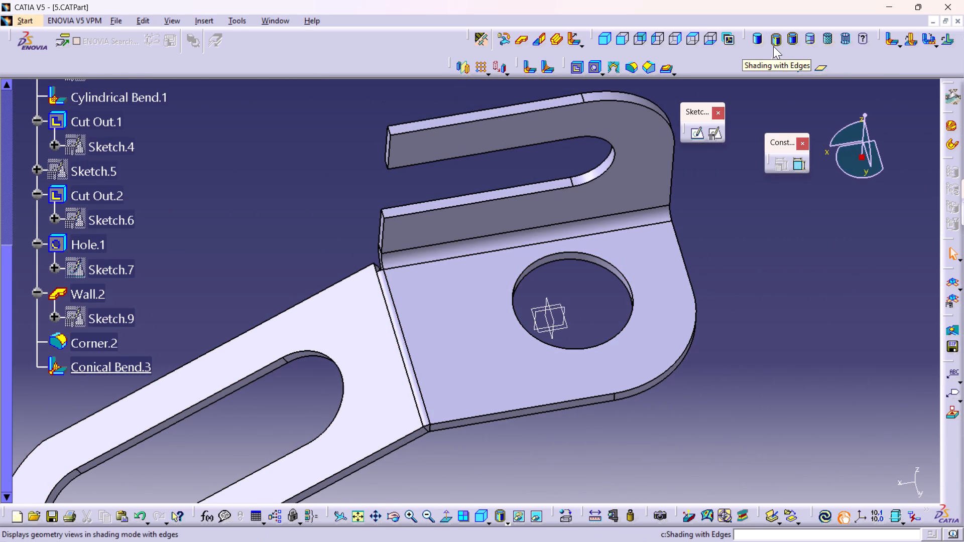
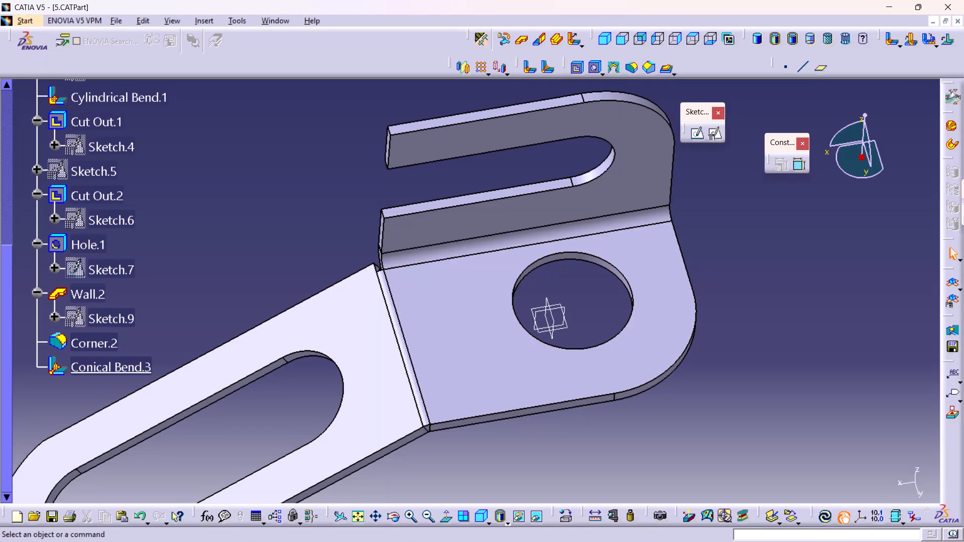
Open the definition of Hole.1 to review its diameter and depth, and close it without changes.
double_click(94, 249)
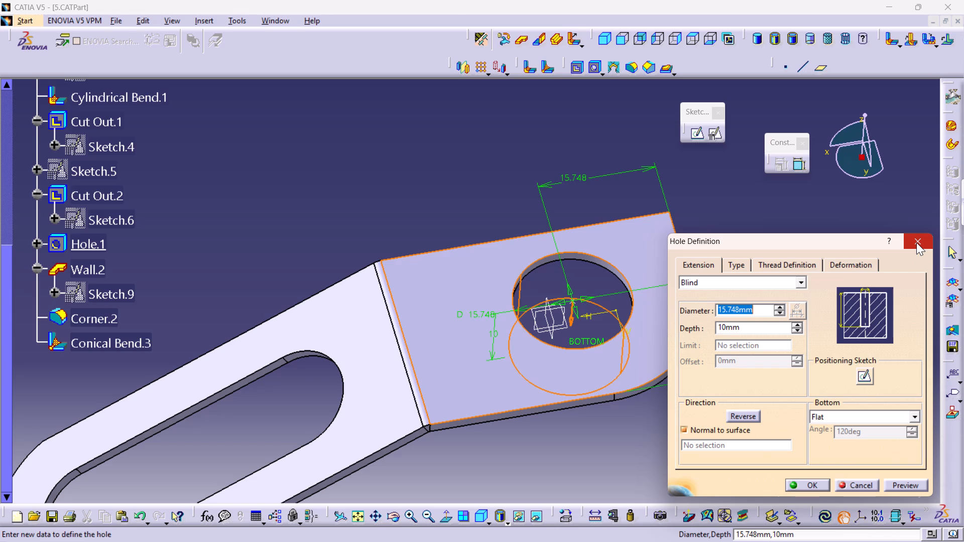
left_click(911, 240)
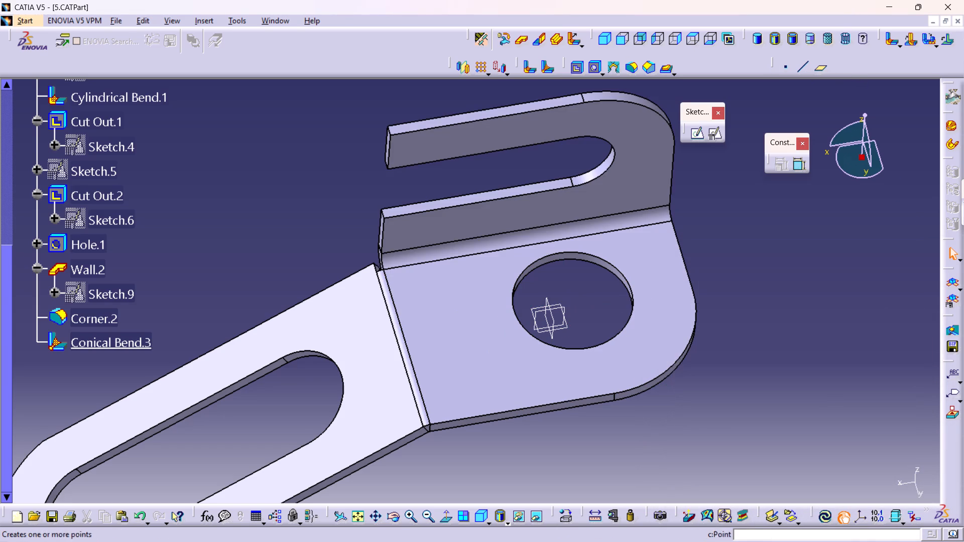
Close part 5, saving its changes, to return to part 6.
left_click(740, 309)
left_click(960, 19)
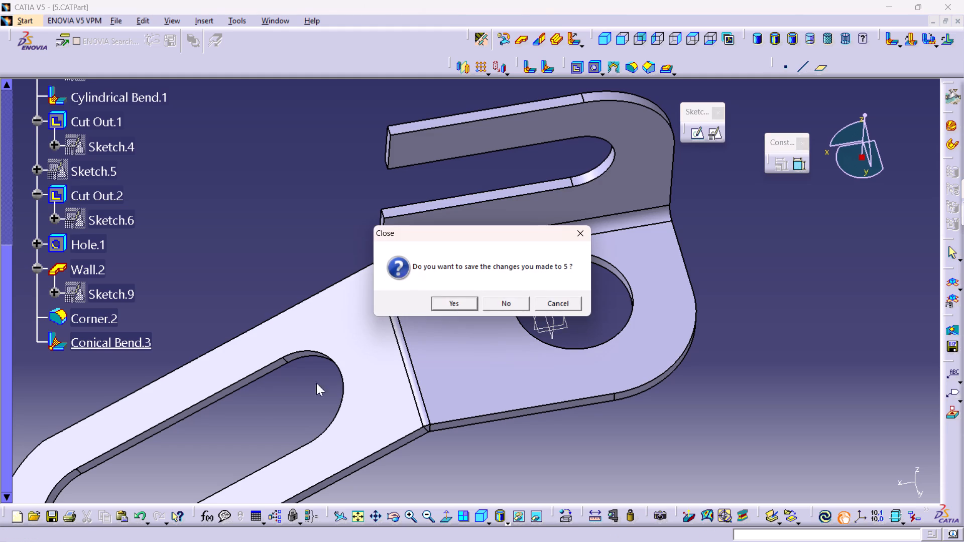
left_click(434, 303)
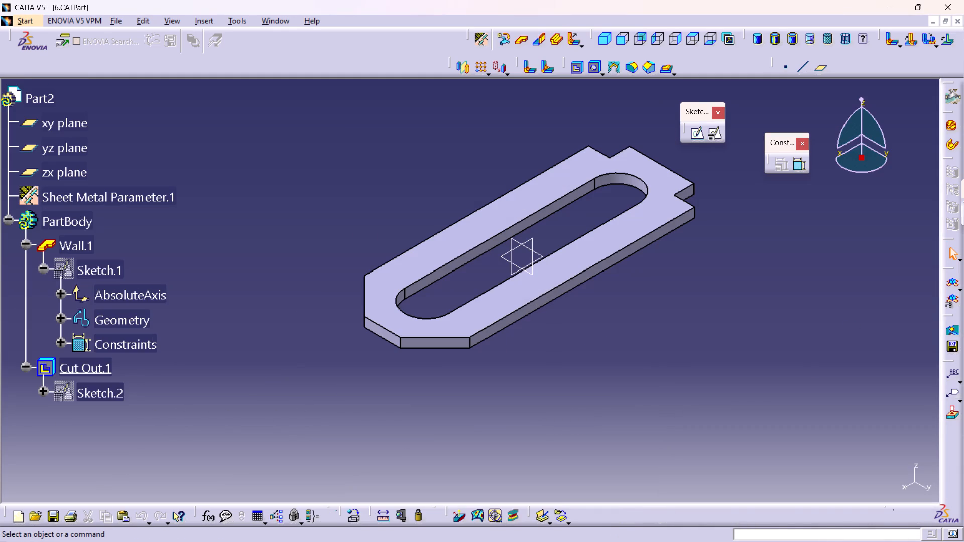
Examine part 6's slotted wall and its notched end from several angles and in isometric view.
middle_click_drag(354, 369, 598, 371)
right_click_drag(354, 372, 598, 371)
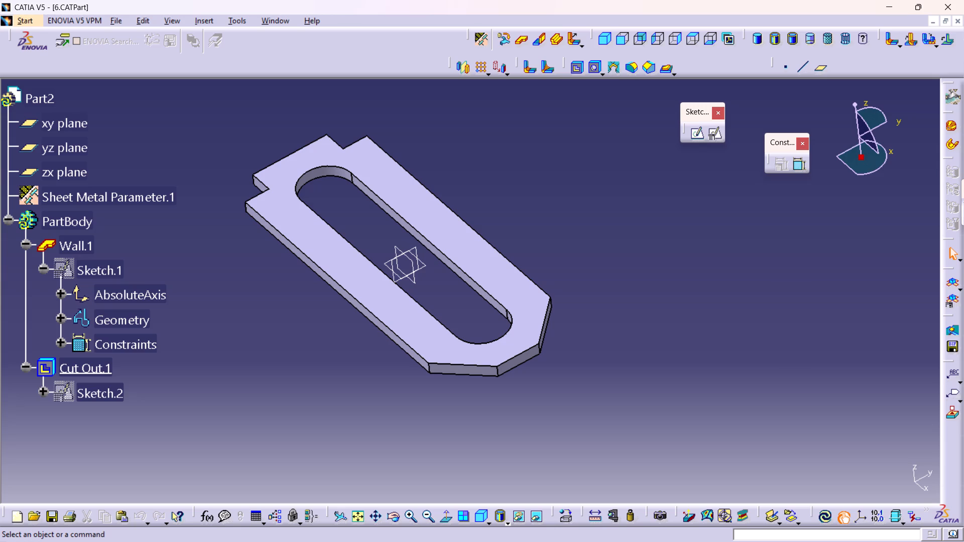
middle_click_drag(378, 373, 456, 414)
middle_click_drag(419, 414, 411, 402)
right_click(419, 414)
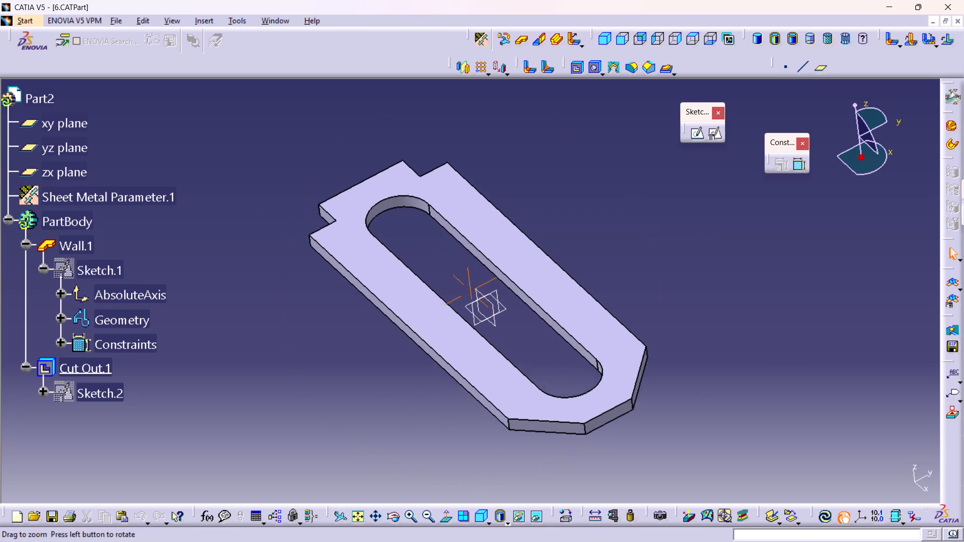
middle_click_drag(411, 402, 401, 381)
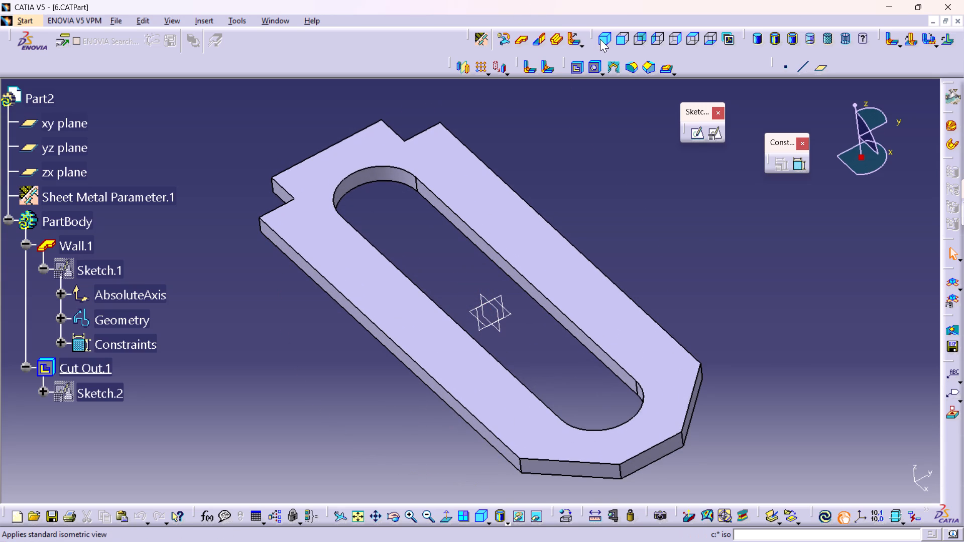
left_click(600, 39)
middle_click_drag(375, 308, 397, 347)
right_click(375, 308)
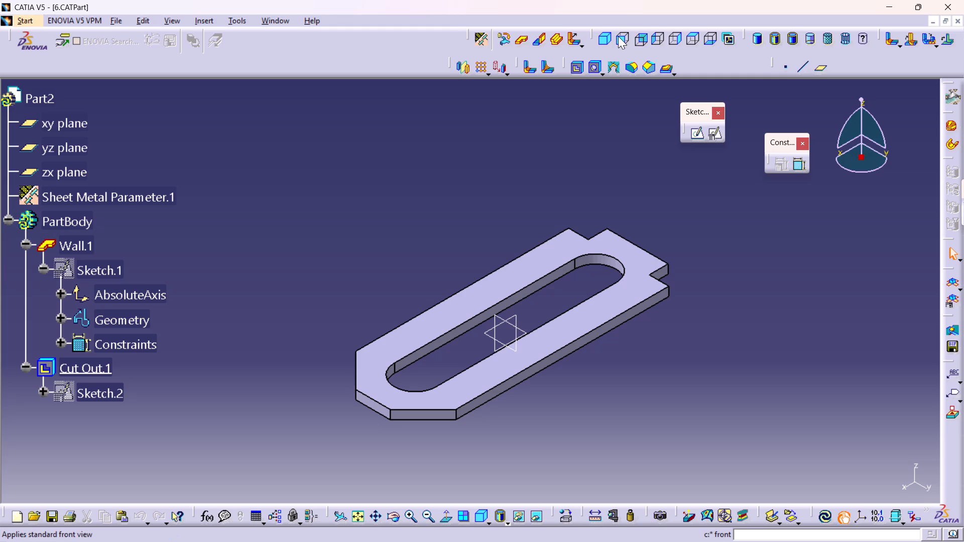
left_click(600, 33)
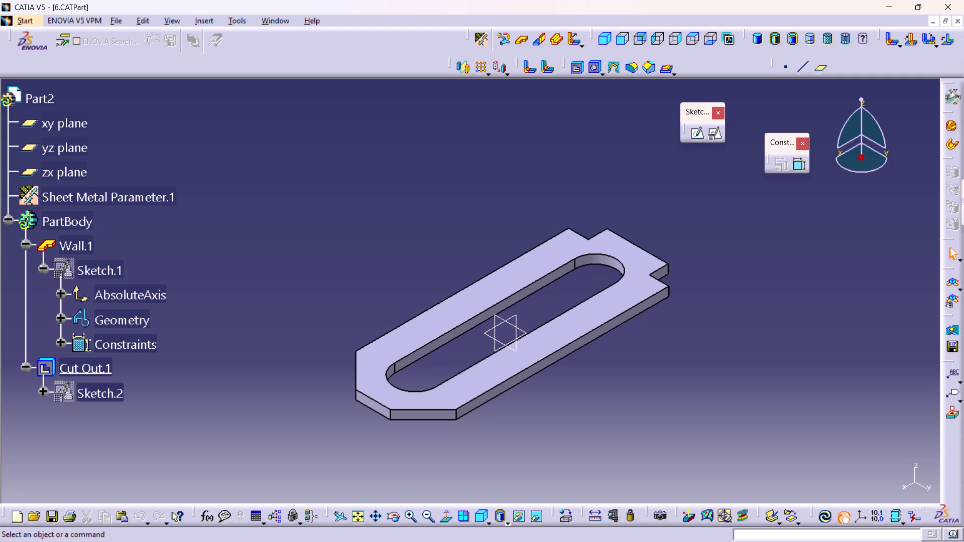
Create a positioned sketch on the end face of the tab between Wall.1's two corner notches, with implicit origin and orientation.
middle_click_drag(695, 307, 486, 356)
right_click_drag(695, 307, 486, 356)
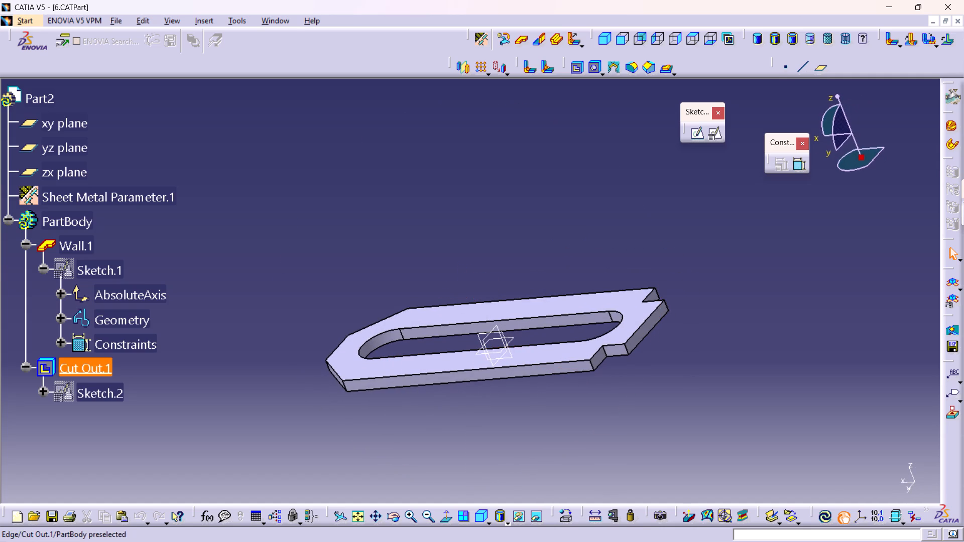
left_click(639, 338)
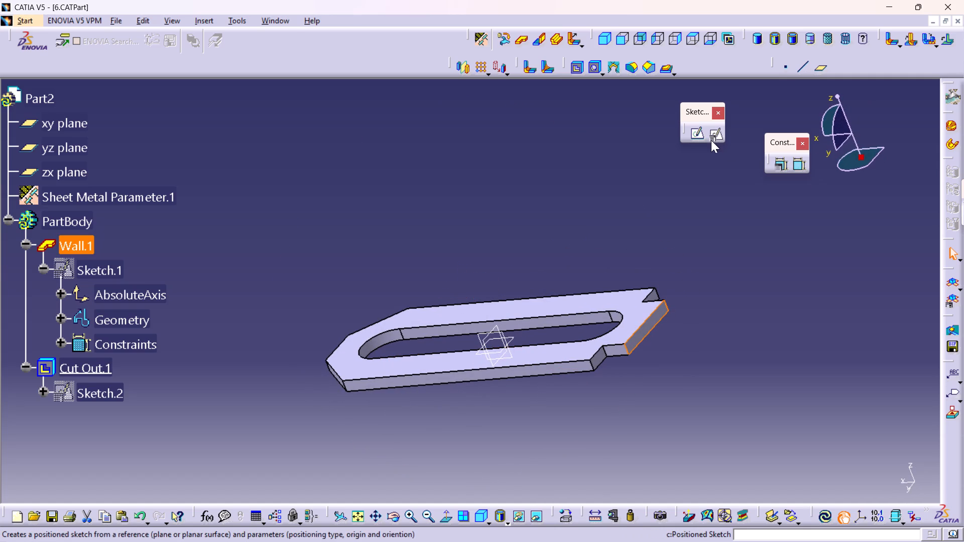
left_click(716, 131)
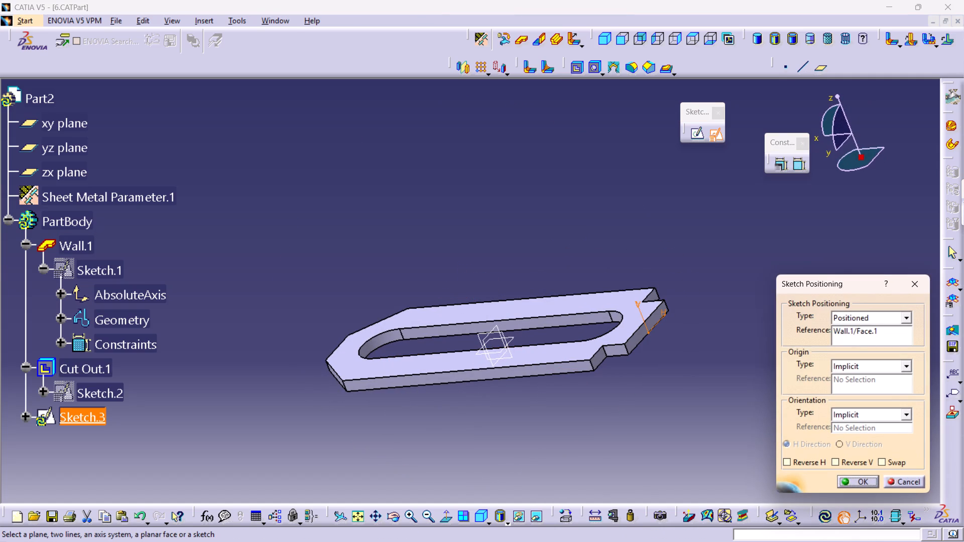
left_click(846, 477)
Sketch a closed I-shaped profile about 6.2 mm wide and 6.5 mm tall, centred roughly above the wall's end face.
middle_click_drag(763, 418, 662, 274)
middle_click_drag(737, 320, 555, 263)
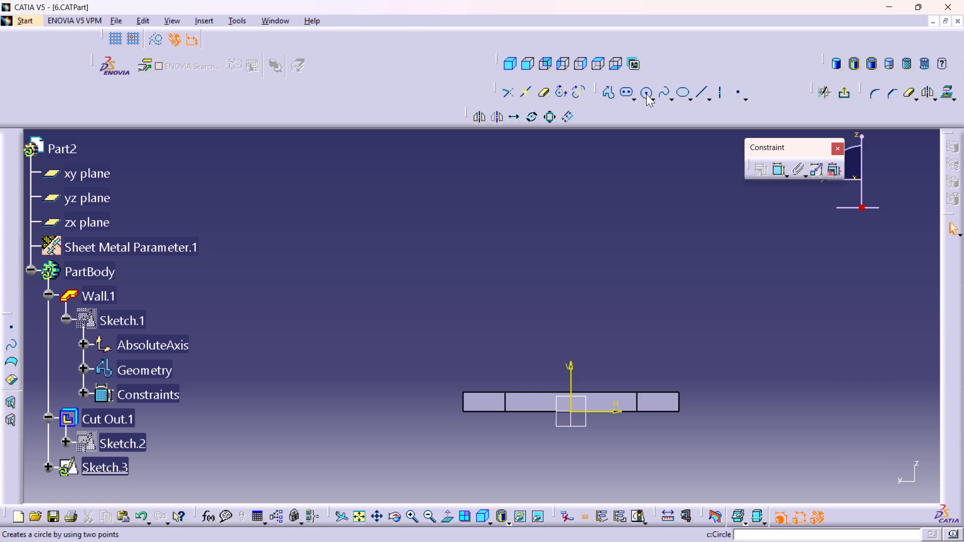
double_click(609, 95)
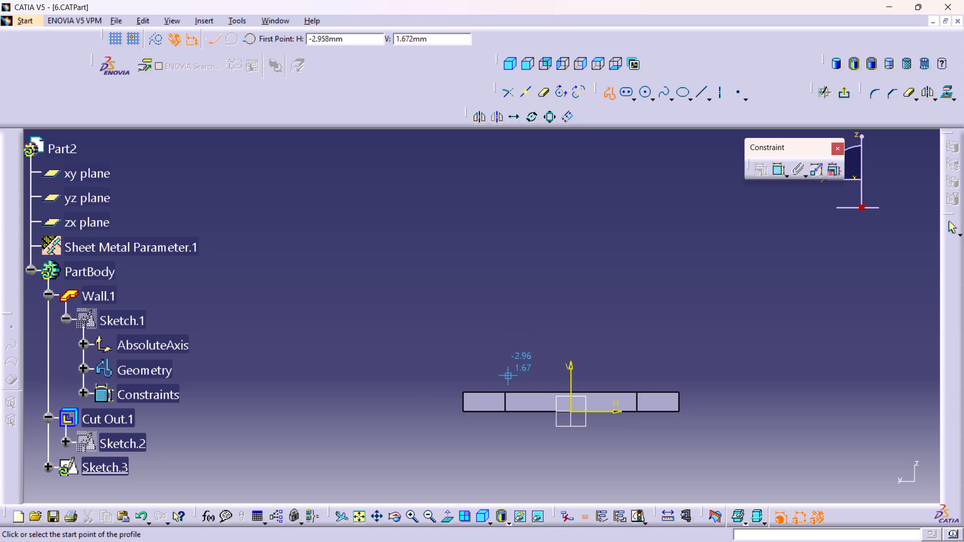
left_click(506, 377)
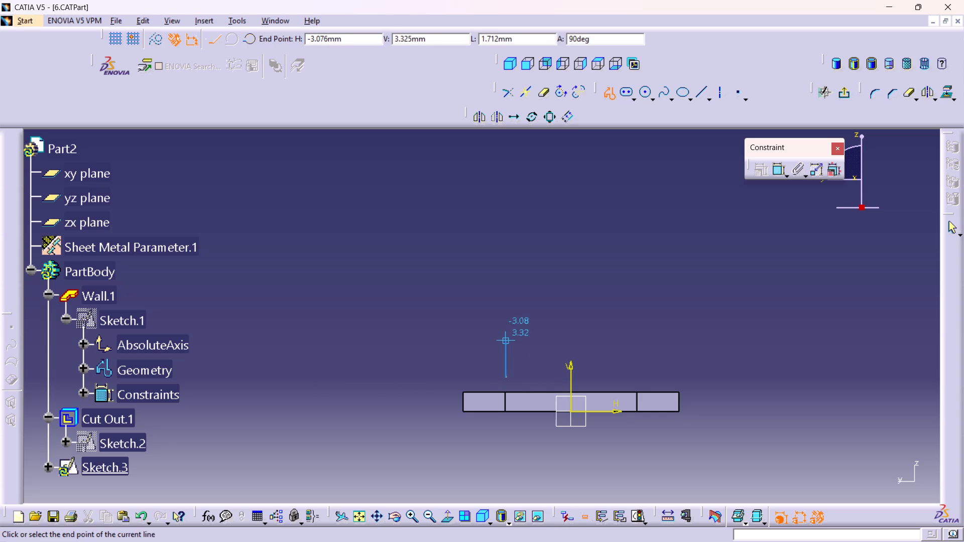
left_click(506, 340)
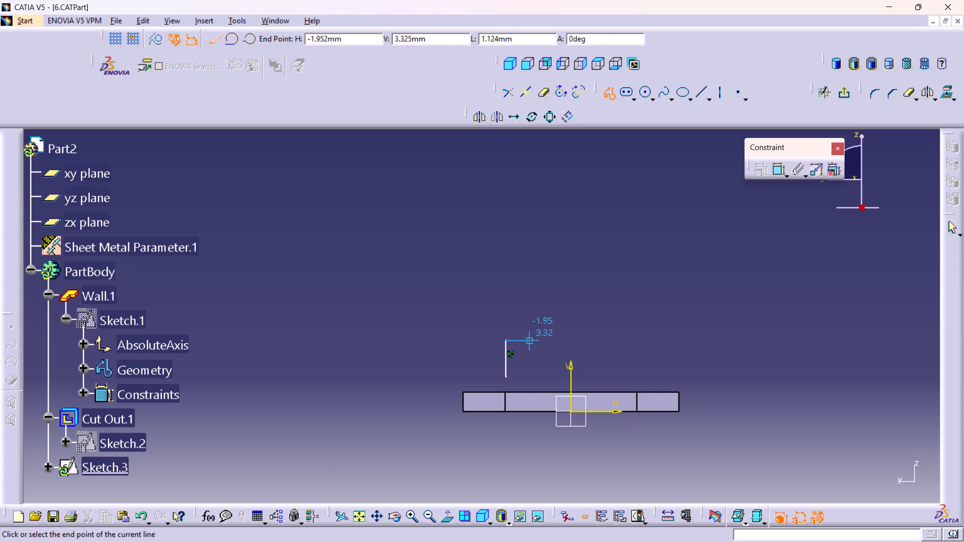
left_click(530, 342)
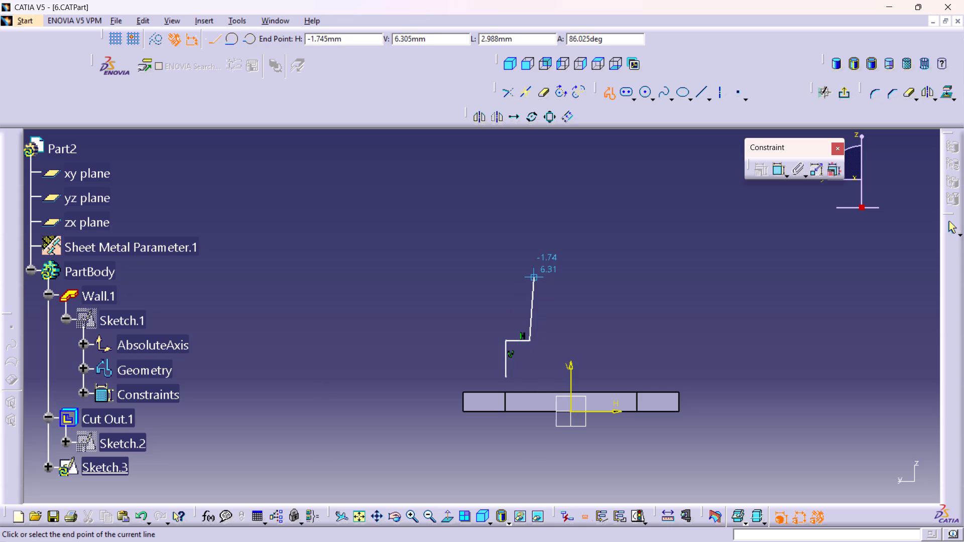
left_click(534, 277)
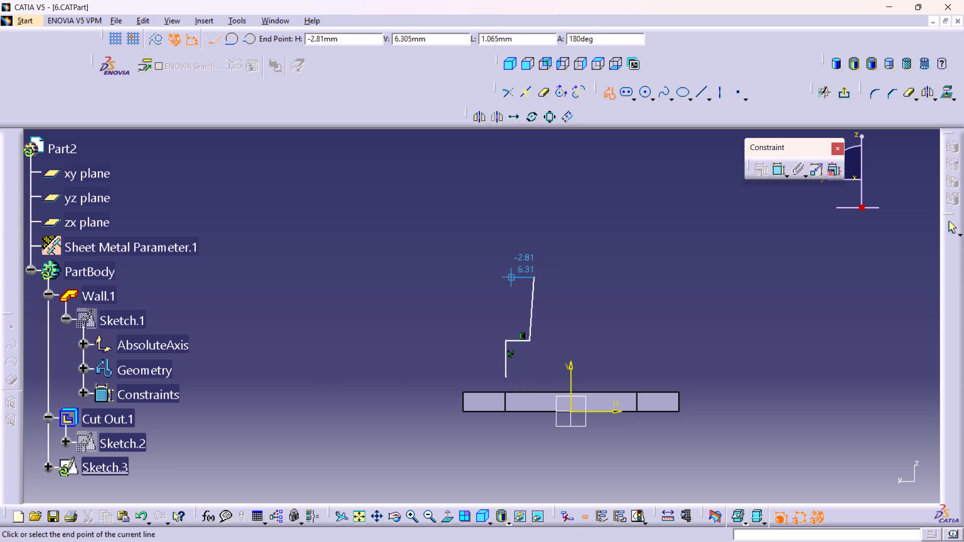
key("ctrl+z")
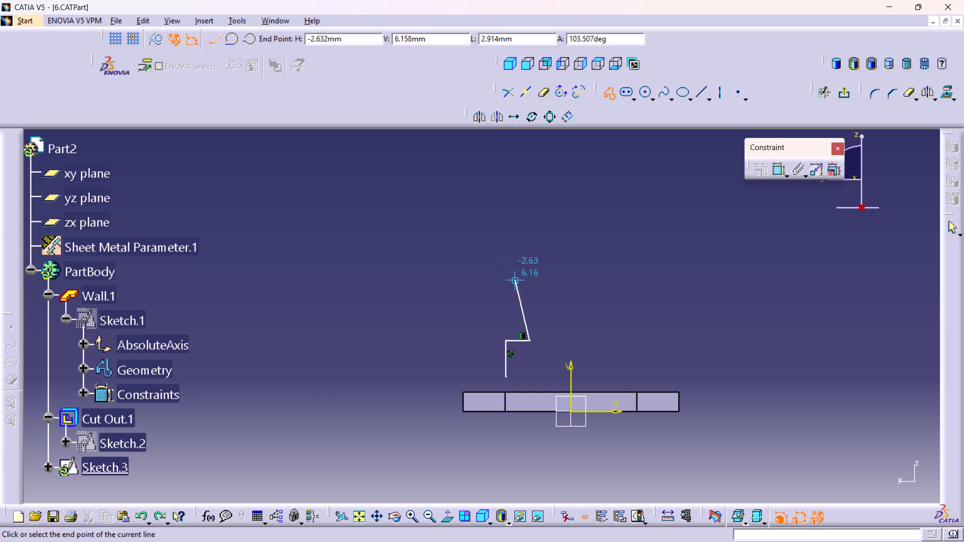
left_click(529, 285)
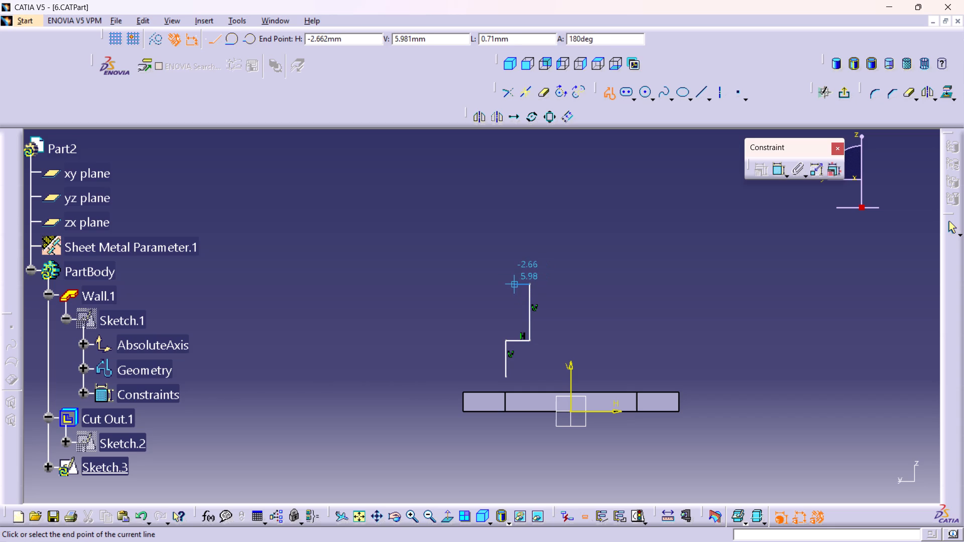
left_click(506, 286)
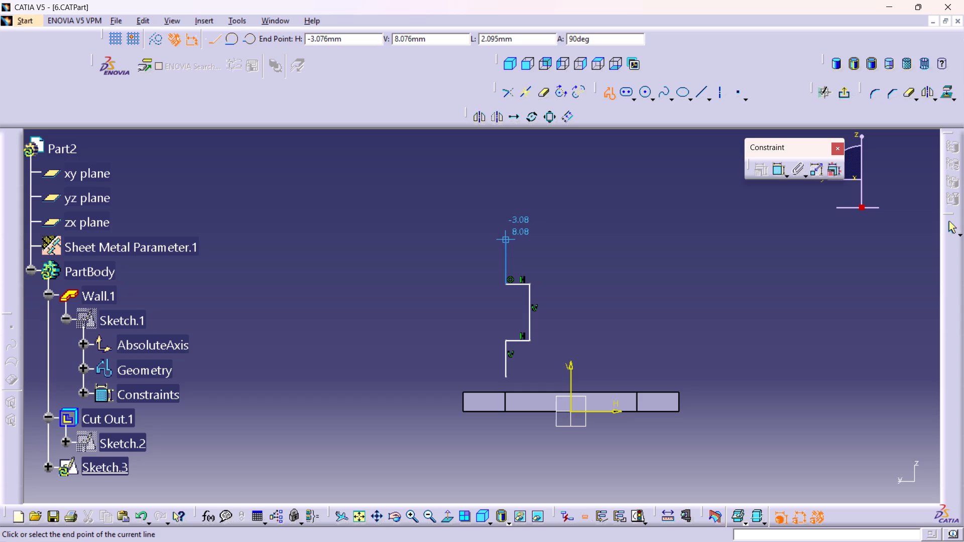
scroll(505, 240, "left", 10)
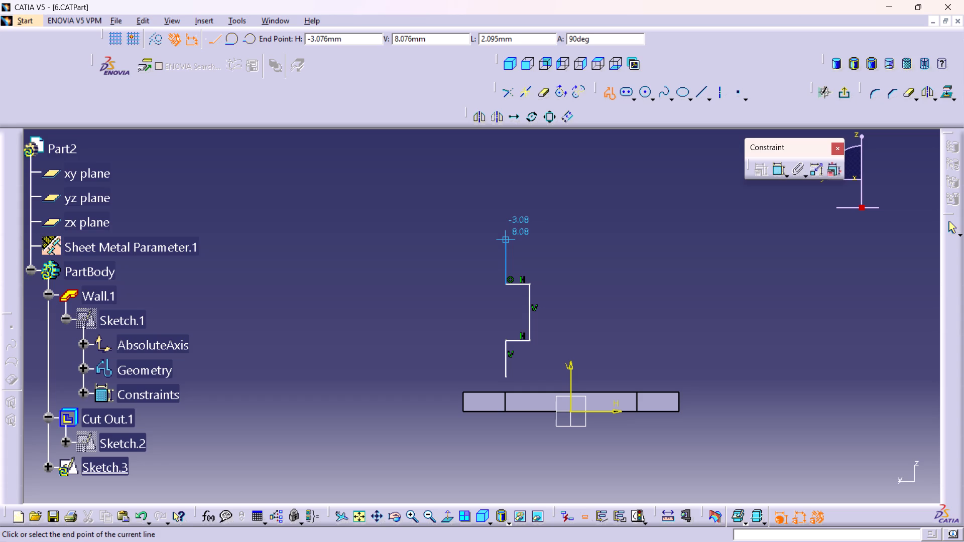
left_click(505, 240)
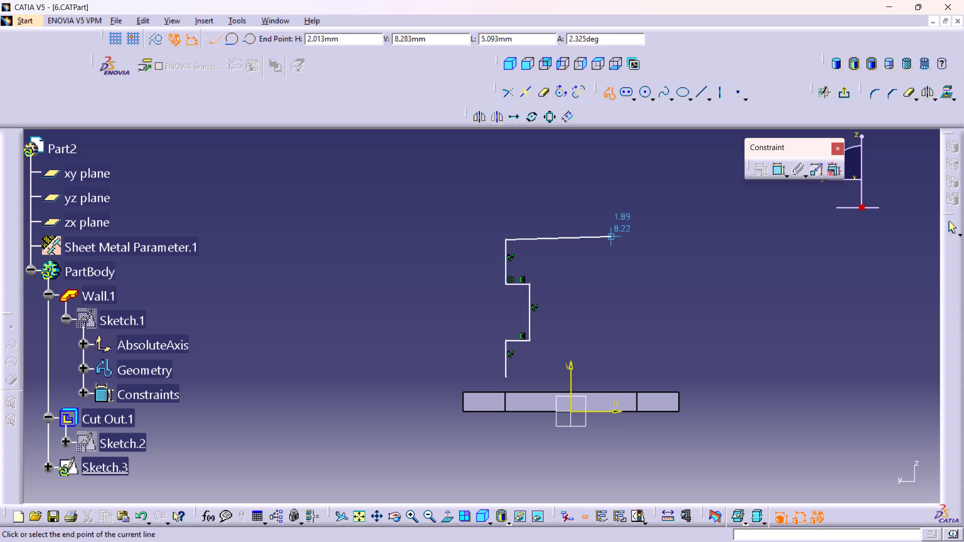
left_click(632, 240)
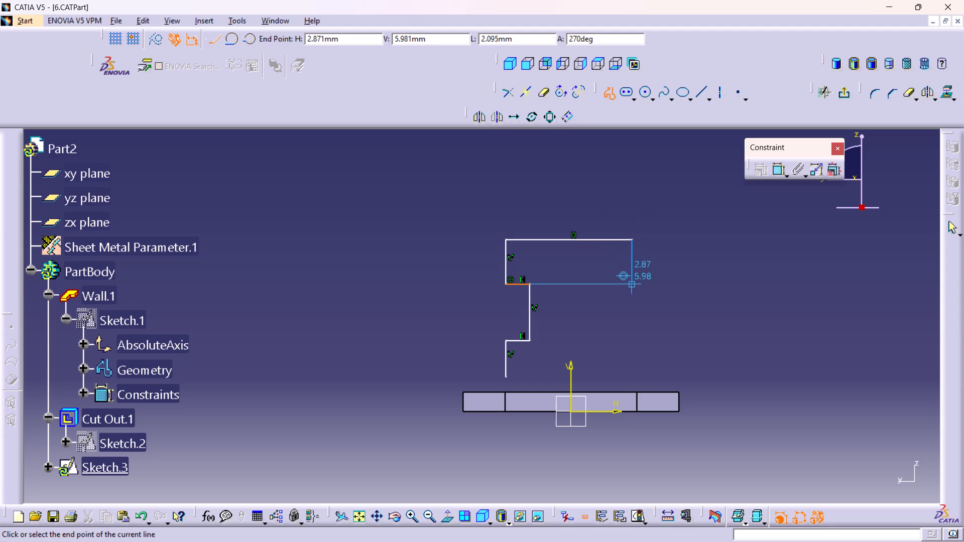
left_click(631, 285)
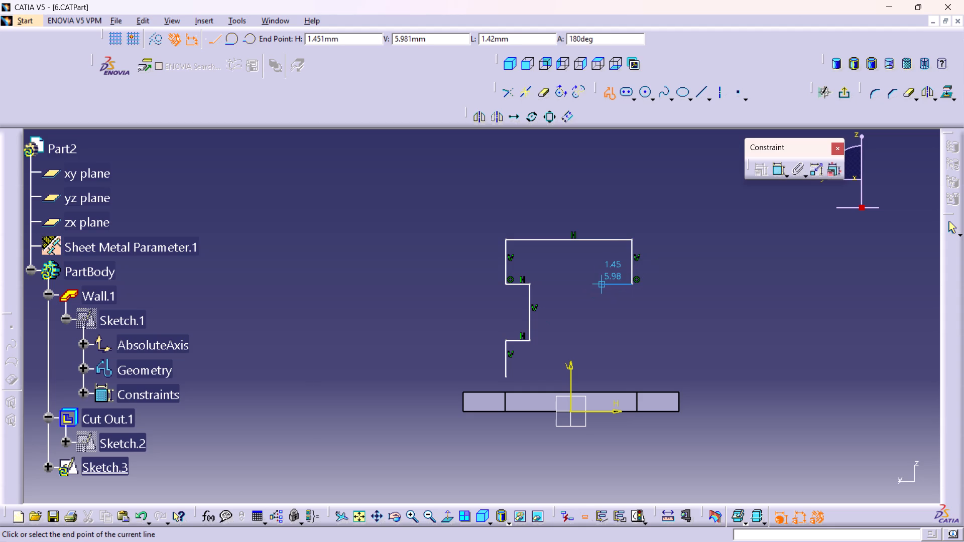
left_click(602, 286)
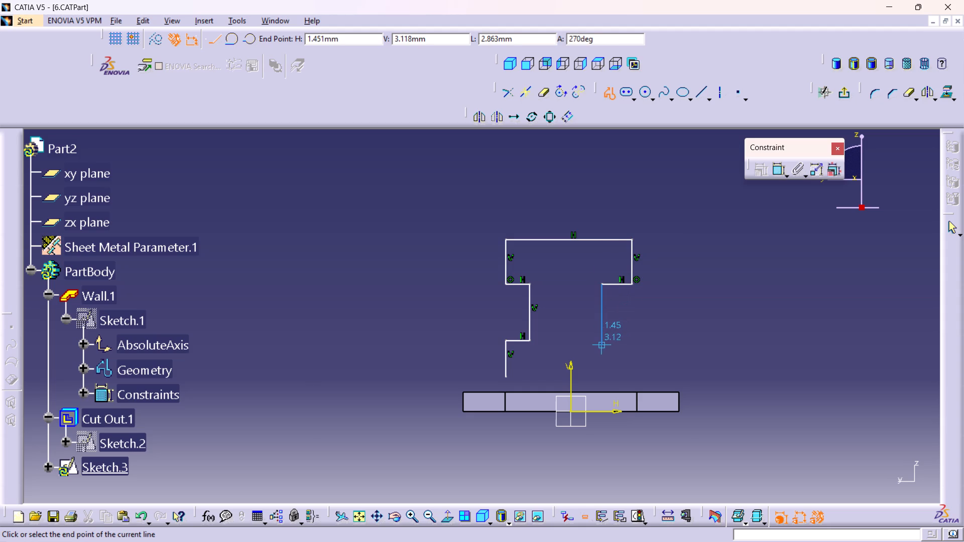
left_click(604, 339)
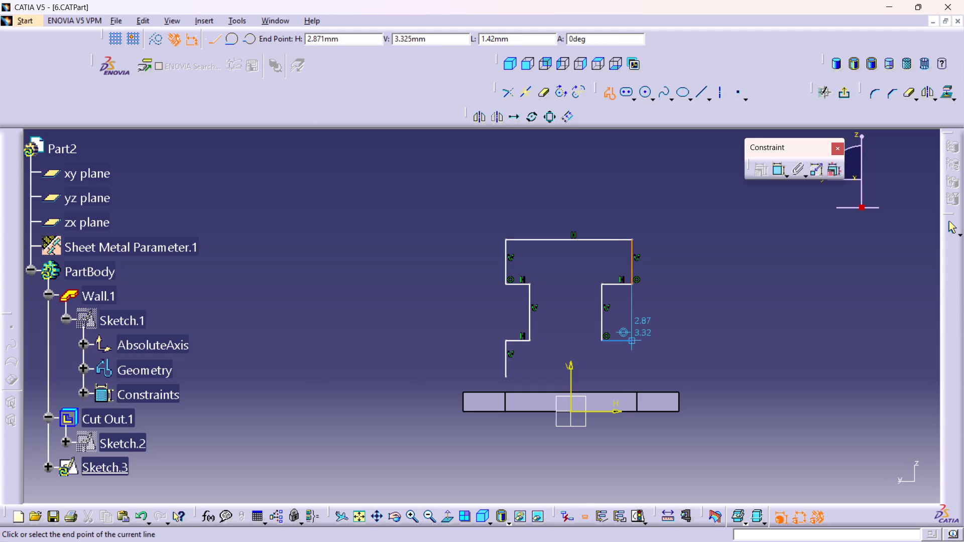
left_click(639, 339)
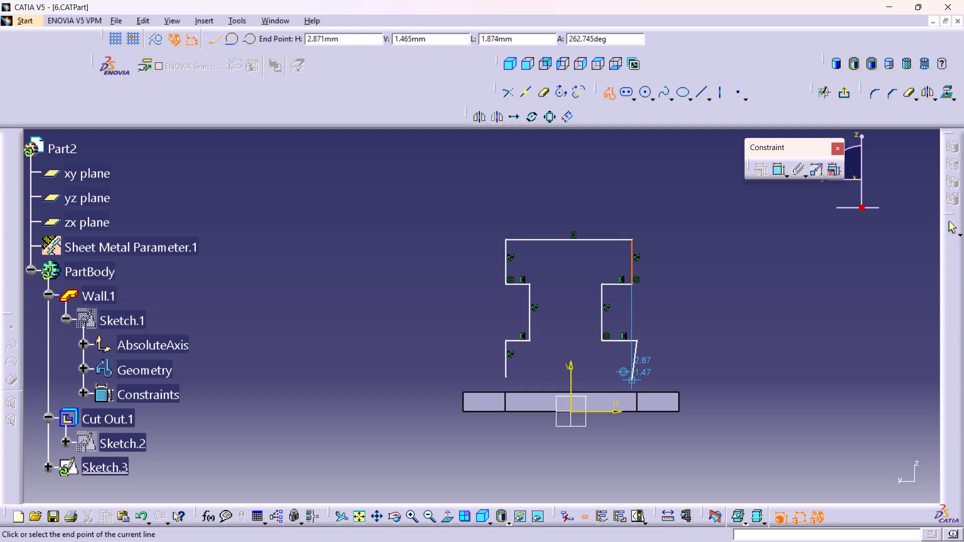
left_click(639, 377)
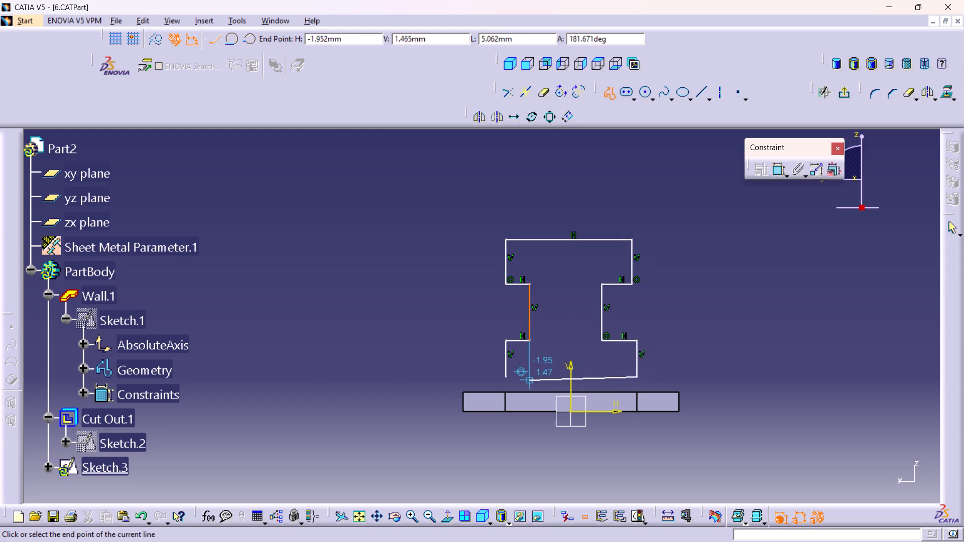
left_click(505, 376)
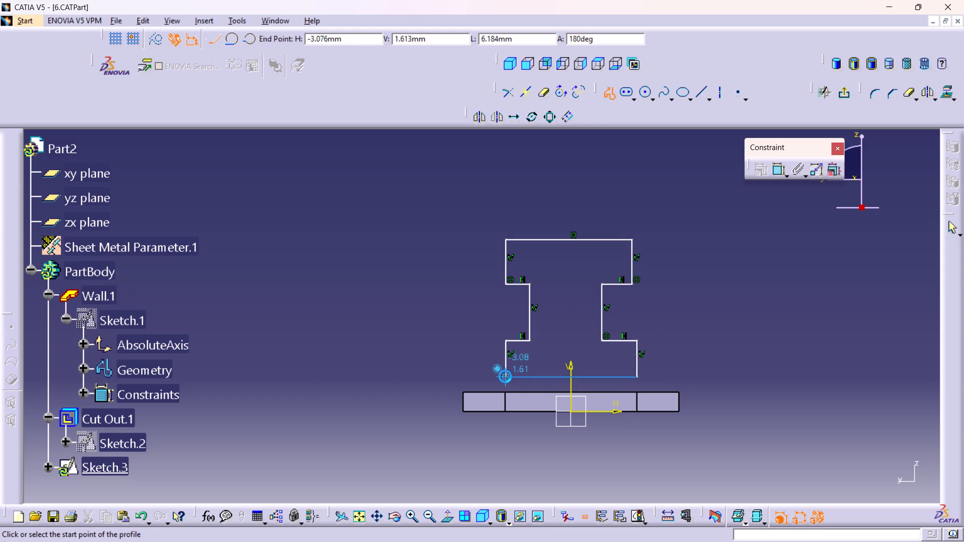
Dimension the height of the I-profile's right-hand recess, between its two horizontal edges, and set it to 3.9 mm.
double_click(777, 169)
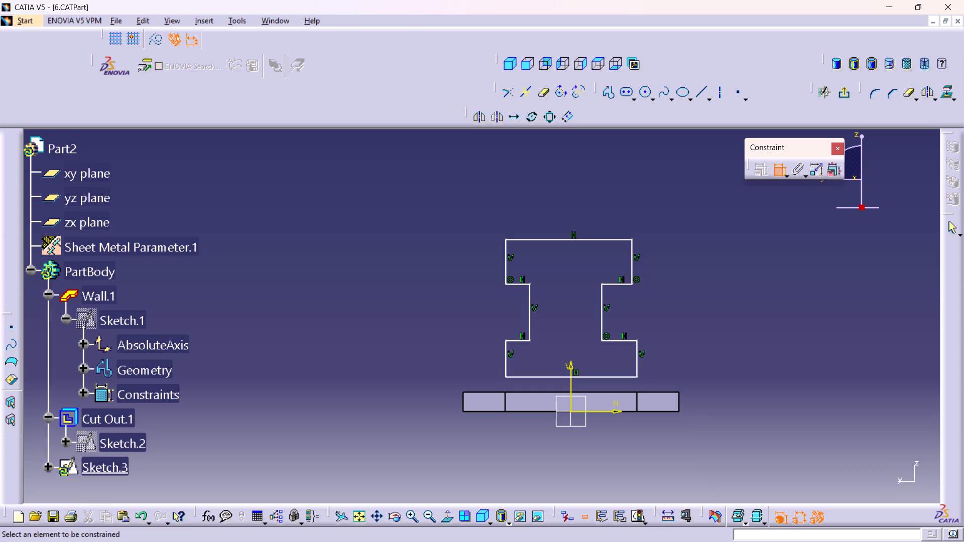
left_click(612, 338)
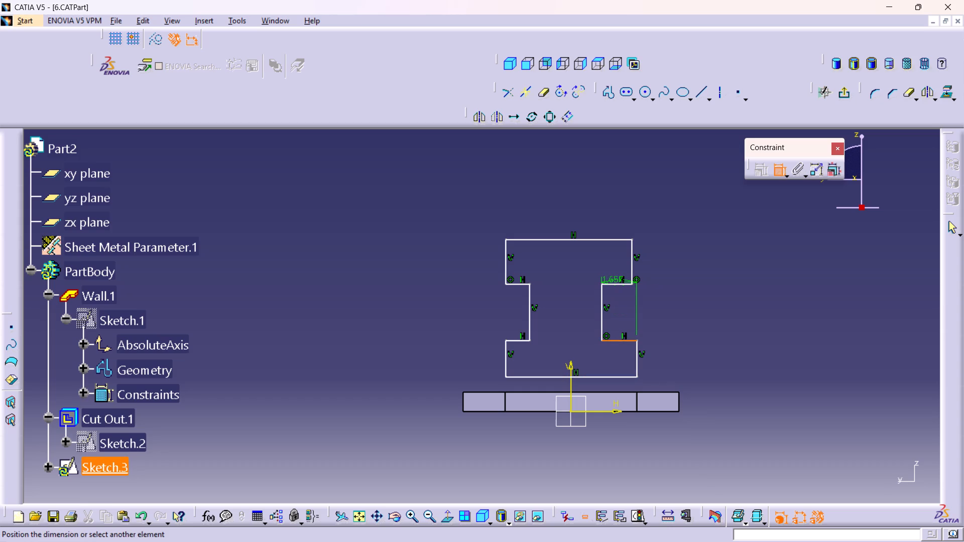
left_click(610, 285)
left_click(684, 308)
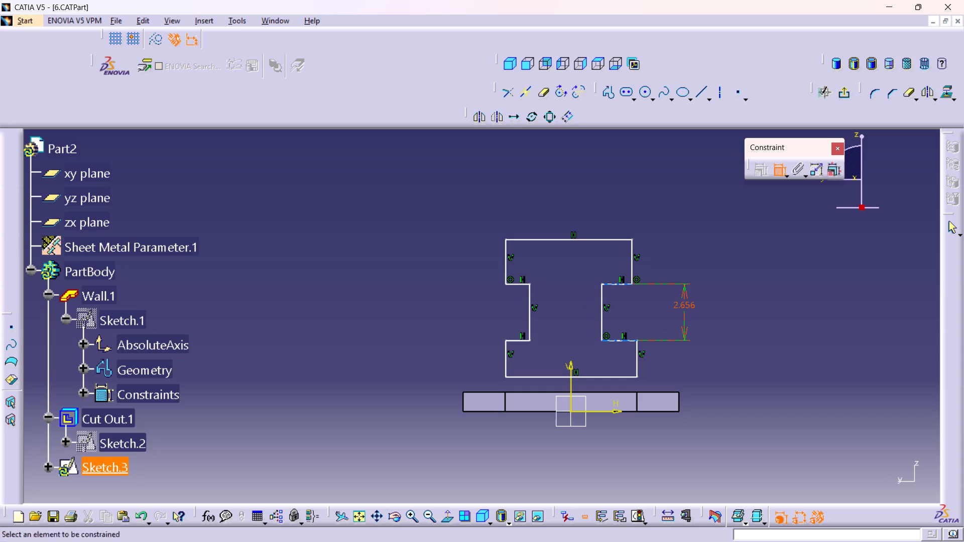
double_click(687, 305)
type("3.90")
key("Return")
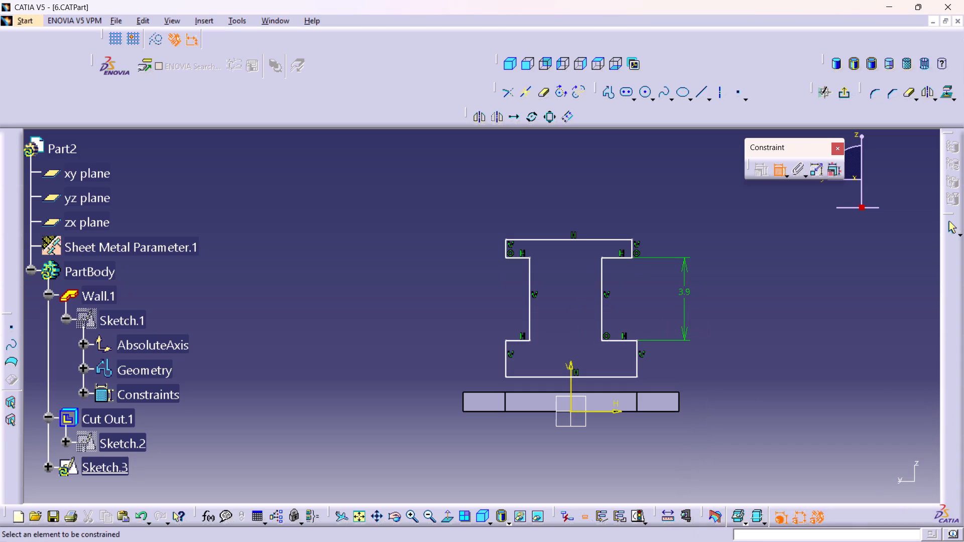
Dimension the I-profile's overall height between its bottom and top horizontal edges, and set it to 1092 mm.
left_click(533, 373)
left_click(525, 377)
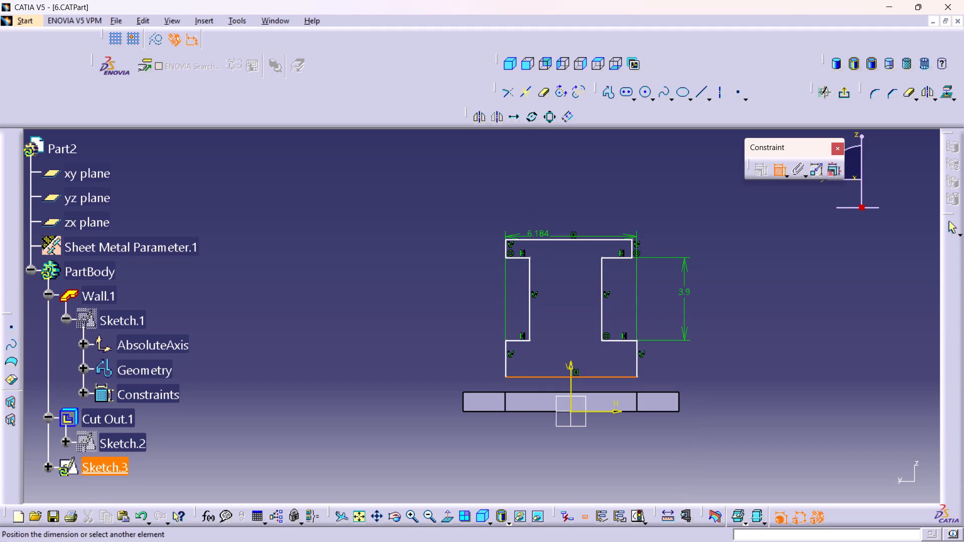
left_click(532, 238)
left_click(426, 295)
double_click(423, 289)
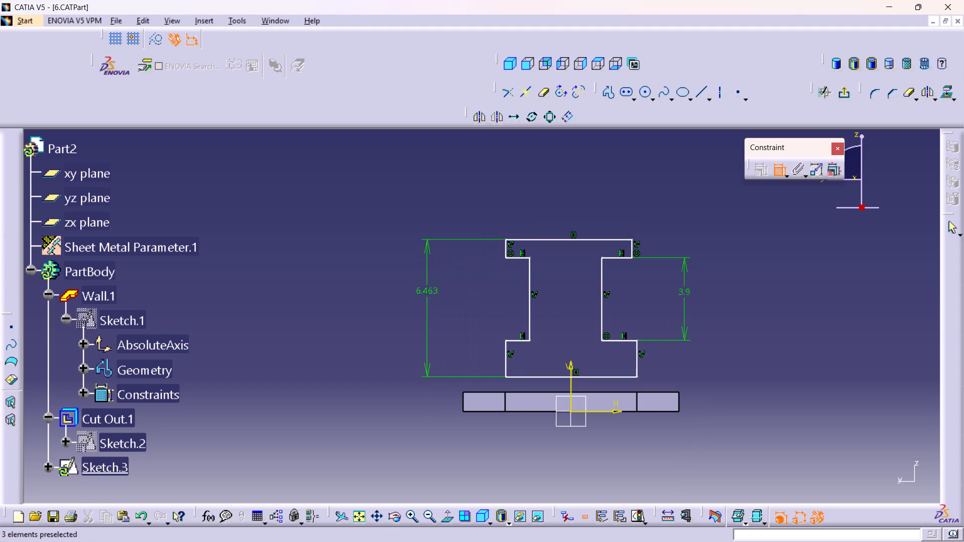
type("10")
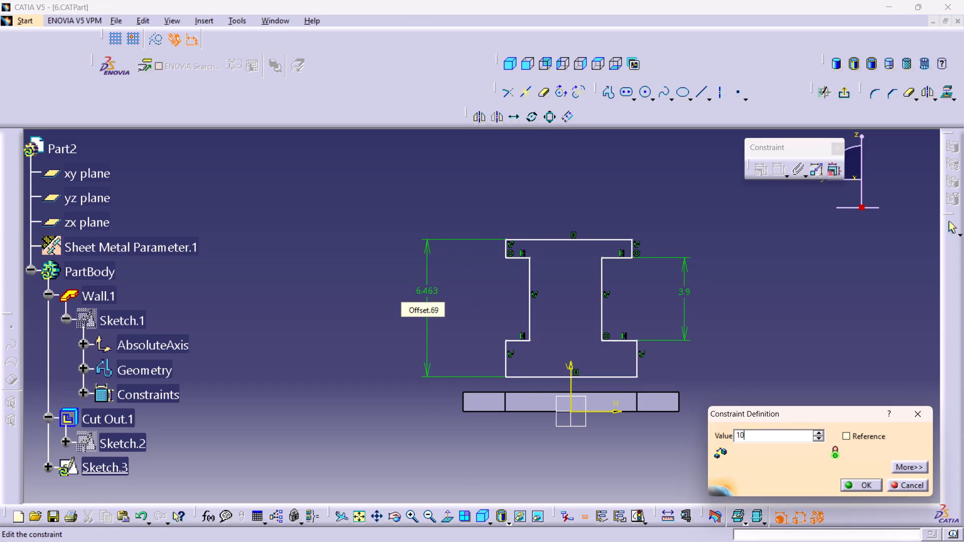
type("92")
key("Return")
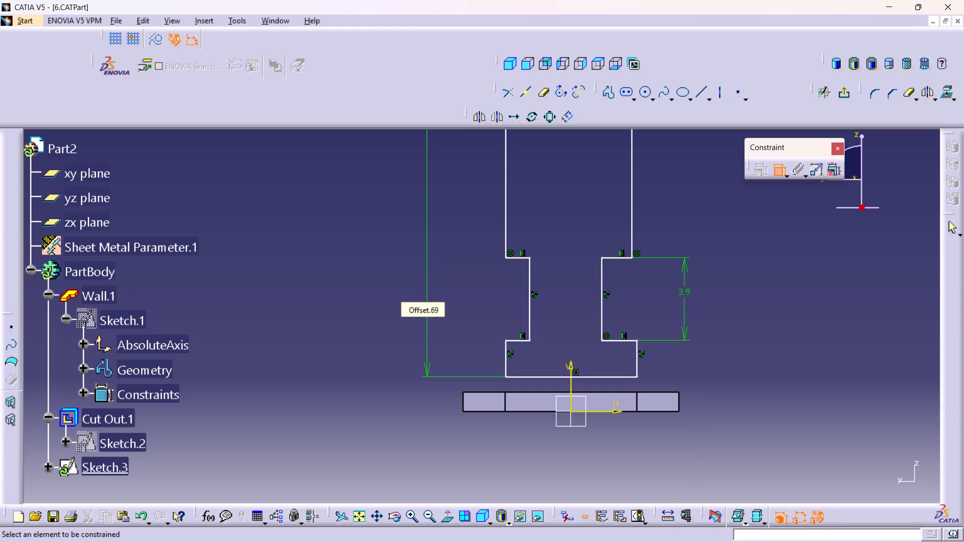
Set the I-profile's overall height dimension to 10.92 mm.
middle_click_drag(378, 240, 397, 298)
right_click(378, 240)
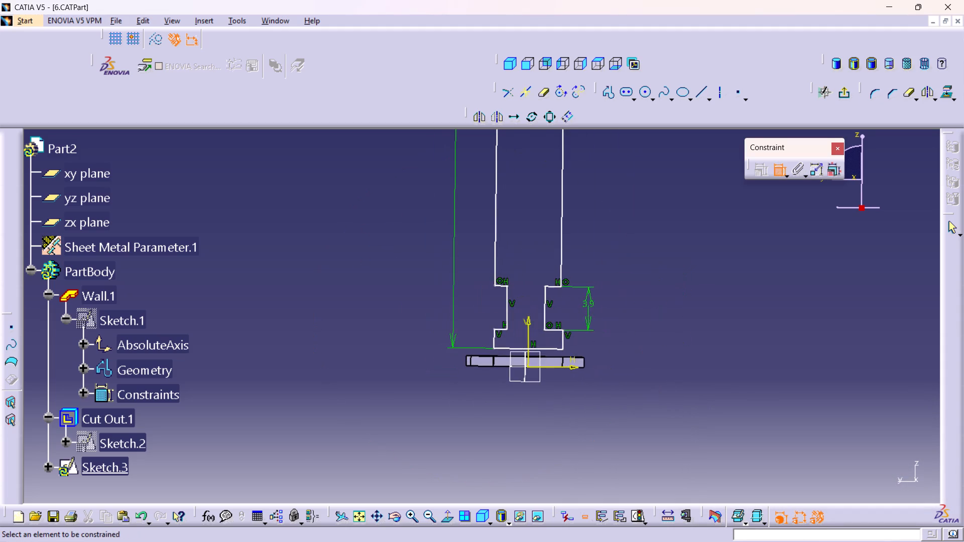
middle_click_drag(472, 201, 496, 354)
middle_click_drag(496, 232, 533, 411)
right_click(496, 232)
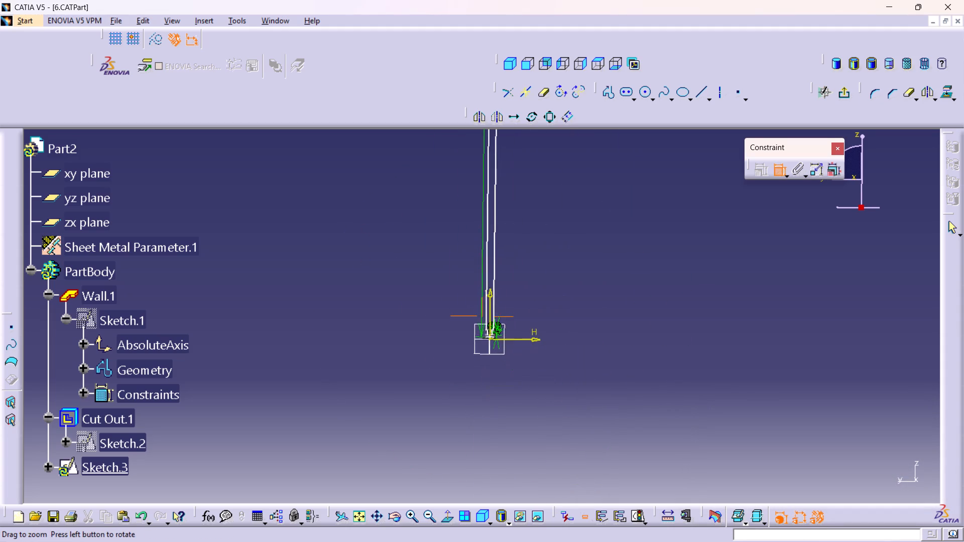
middle_click_drag(481, 138, 520, 376)
middle_click_drag(547, 280, 556, 467)
middle_click_drag(569, 258, 574, 452)
middle_click_drag(592, 277, 591, 482)
middle_click_drag(575, 285, 575, 350)
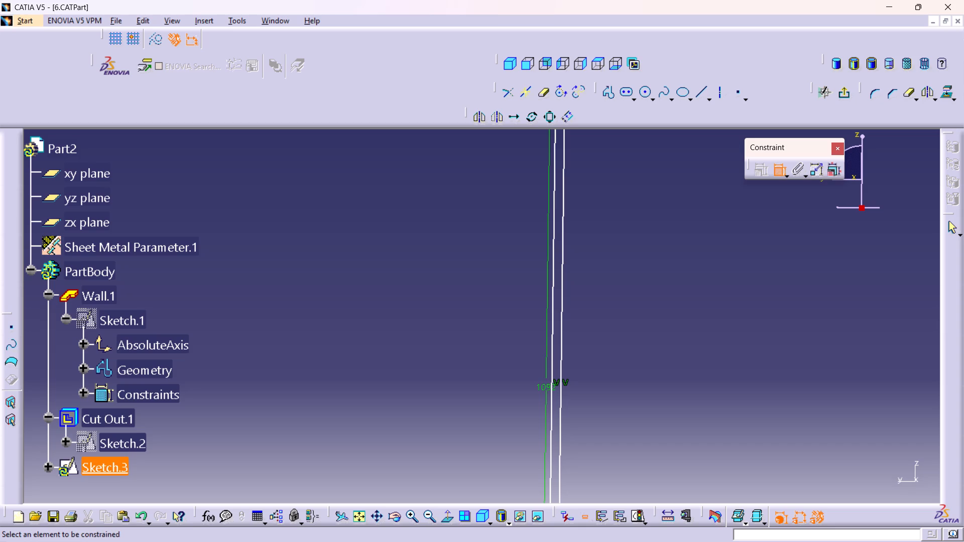
double_click(541, 385)
type("10.9")
key("2")
key("Return")
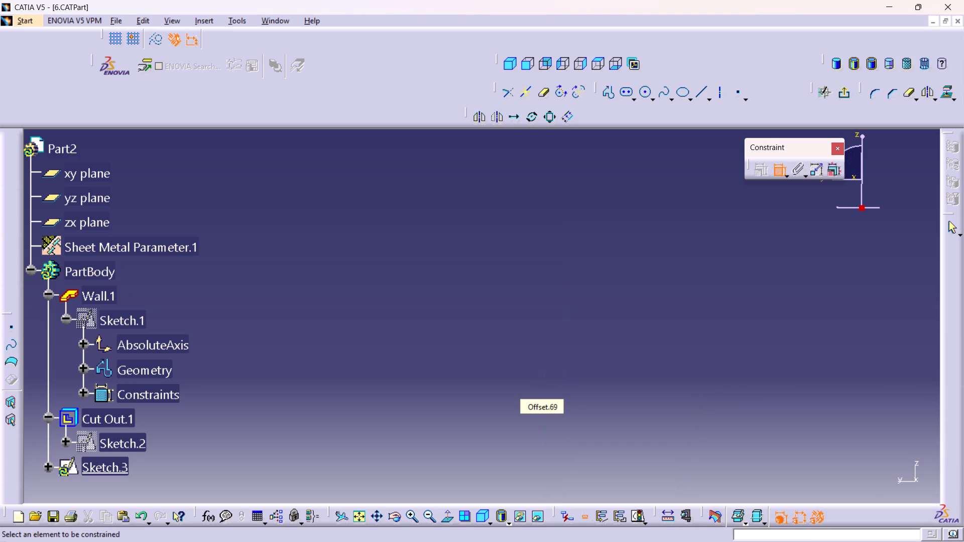
Return to the resized I-profile squarely facing the sketch plane, and dimension its top edge's length as 6.2 mm.
middle_click_drag(571, 350, 596, 539)
right_click(571, 350)
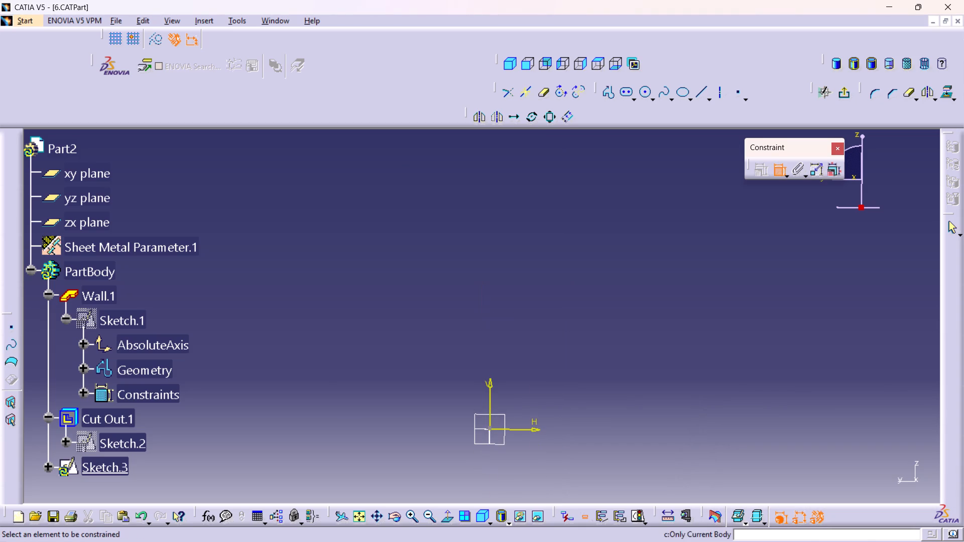
middle_click_drag(502, 403, 498, 279)
right_click(502, 403)
middle_click_drag(522, 411, 487, 218)
middle_click_drag(459, 406, 459, 274)
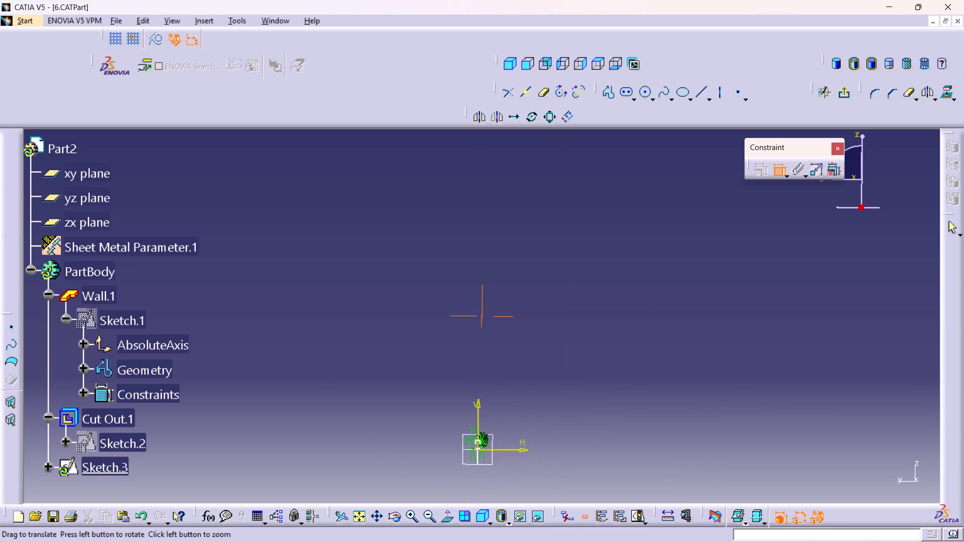
middle_click_drag(459, 274, 459, 270)
middle_click_drag(460, 415, 460, 336)
middle_click_drag(467, 394, 466, 227)
right_click(467, 394)
scroll(452, 426, "up", 1)
middle_click_drag(452, 427, 483, 297)
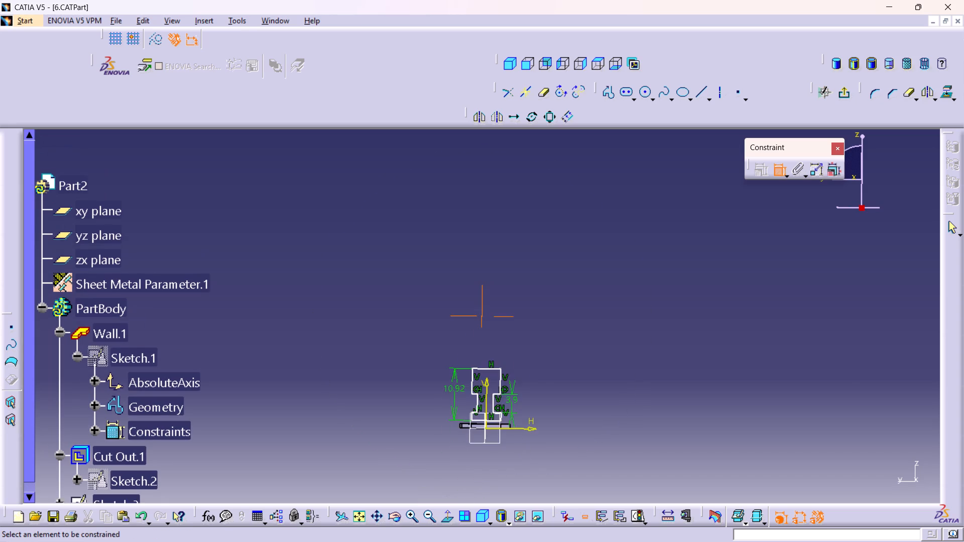
middle_click_drag(483, 349, 492, 317)
middle_click_drag(441, 433, 442, 250)
right_click(441, 433)
middle_click_drag(492, 420, 416, 129)
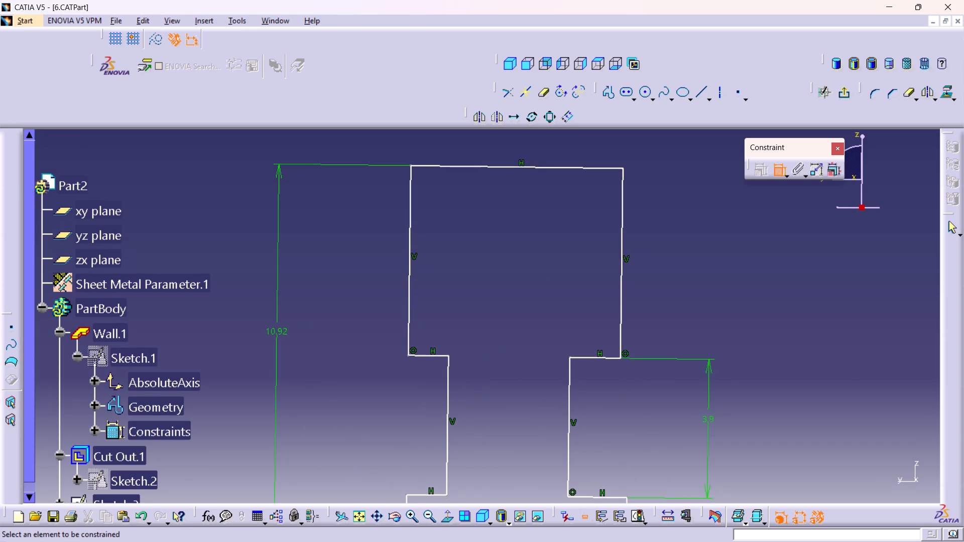
middle_click_drag(512, 331, 527, 415)
right_click(512, 331)
scroll(527, 415, "up", 1)
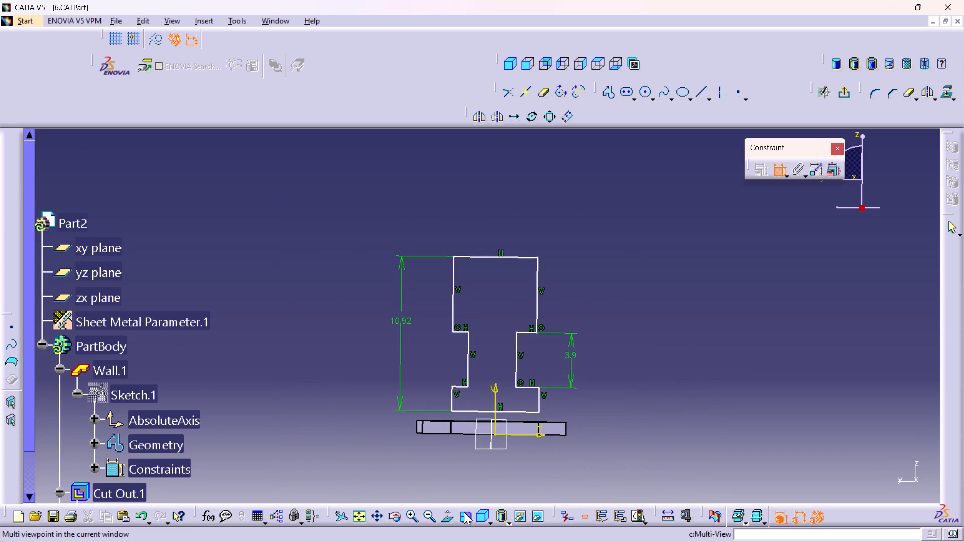
left_click(449, 516)
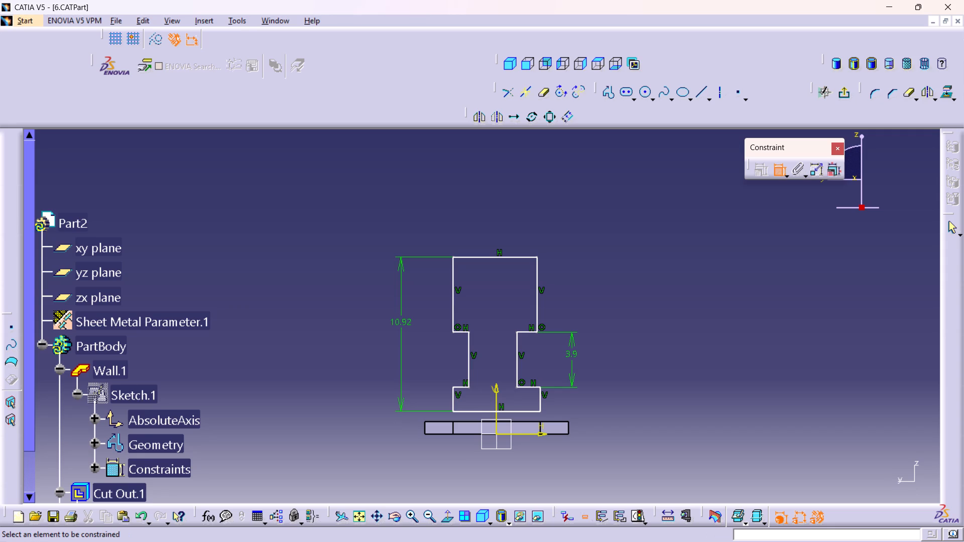
left_click(483, 257)
left_click(485, 229)
double_click(484, 226)
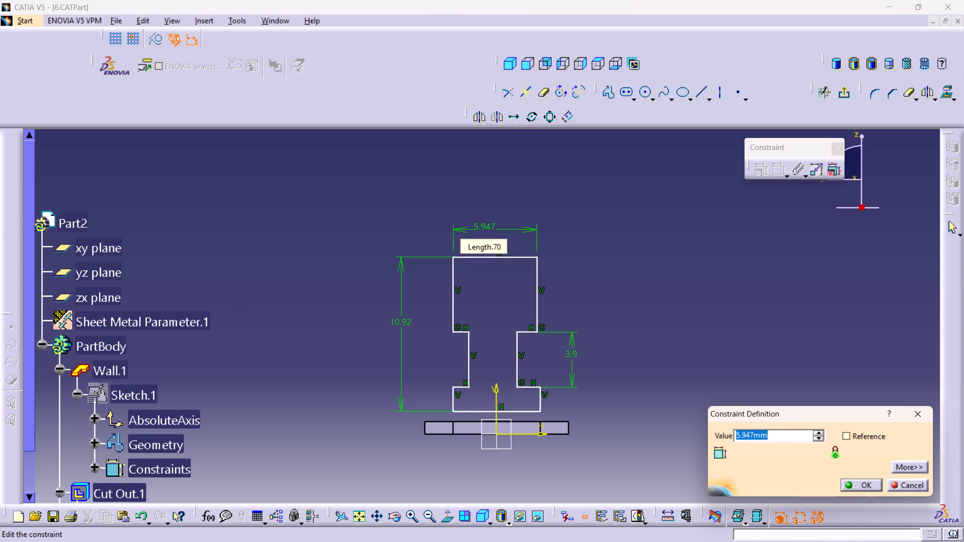
type("6.20")
key("Return")
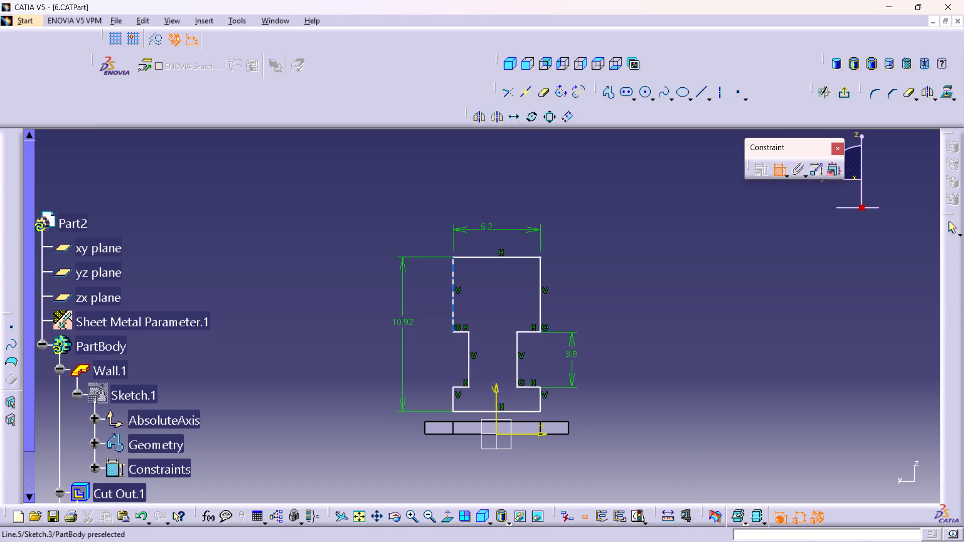
Constrain the upper flange's two vertical side edges symmetric about the sketch's vertical axis.
left_click_drag(453, 296, 459, 296)
left_click_drag(539, 306, 540, 301)
right_click(564, 208)
left_click(602, 325)
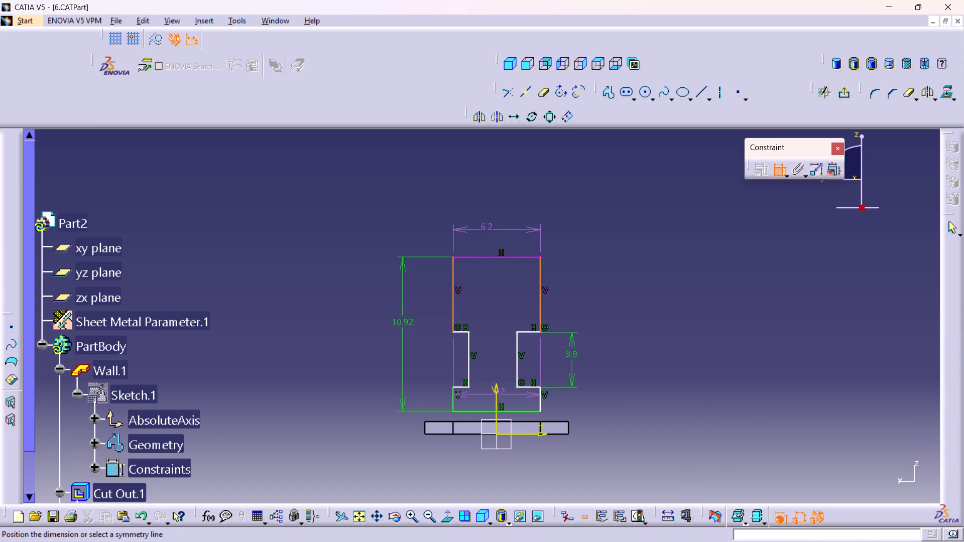
left_click(494, 391)
Constrain the two vertical edges of the I-profile's narrow web symmetric about the sketch's vertical axis.
left_click_drag(467, 351, 473, 351)
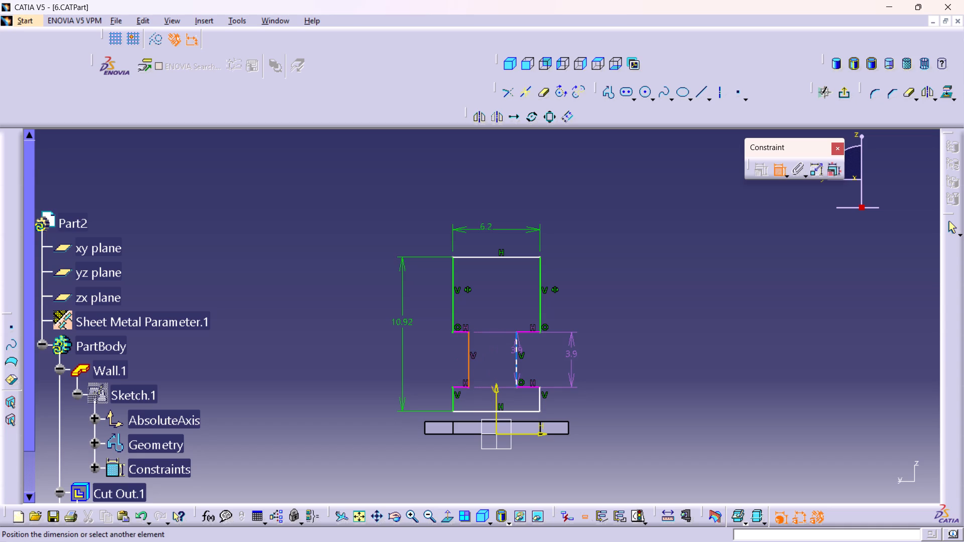
left_click(516, 362)
right_click(493, 287)
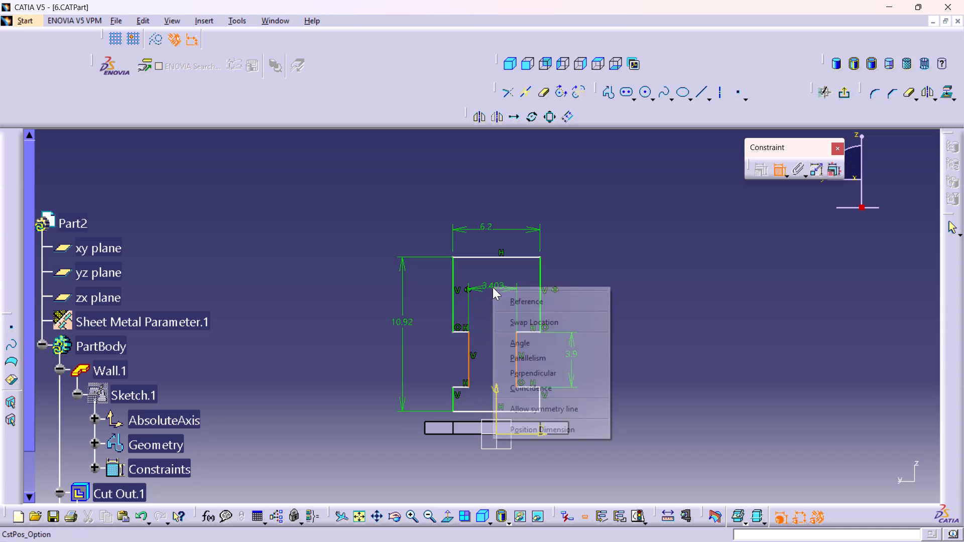
left_click(539, 408)
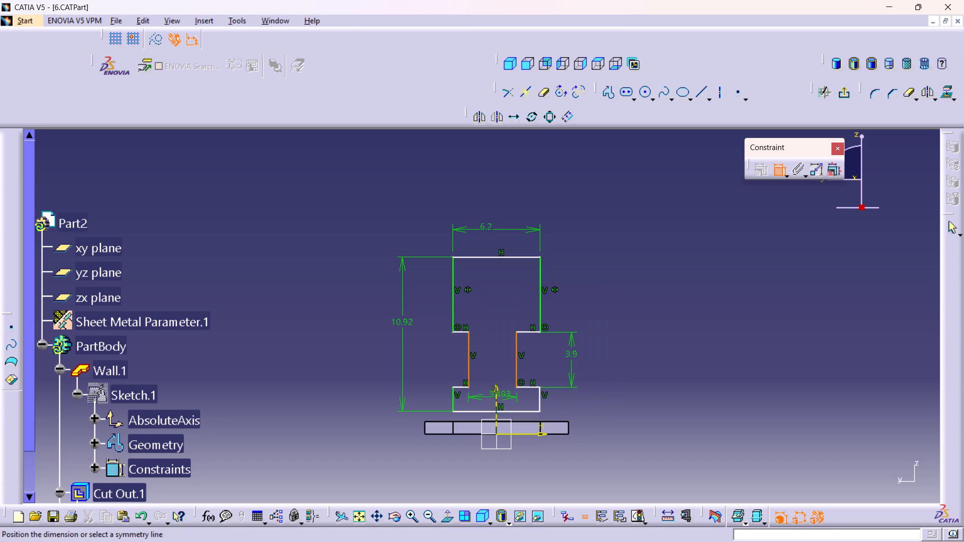
left_click(497, 391)
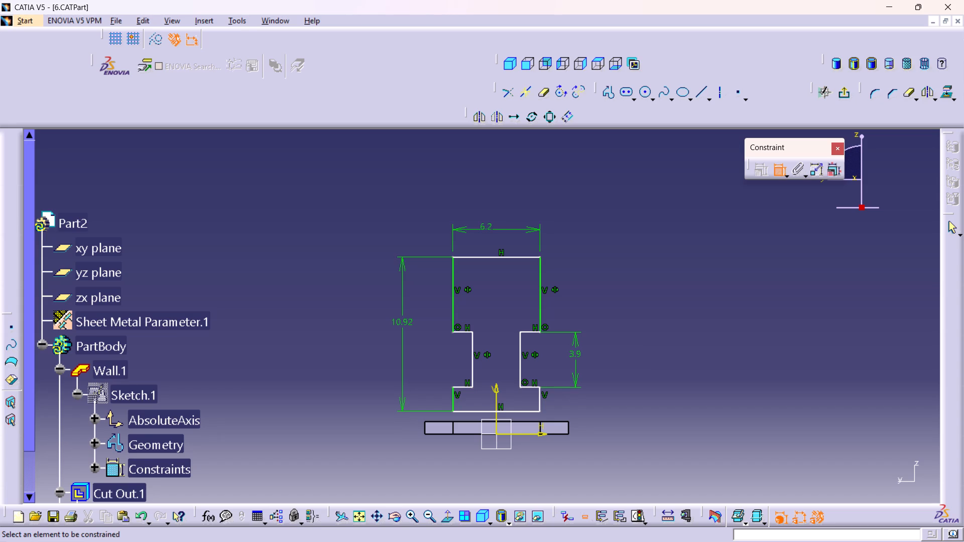
Dimension the upper flange's right vertical edge and set its length to 3.51 mm.
left_click(542, 286)
left_click(617, 302)
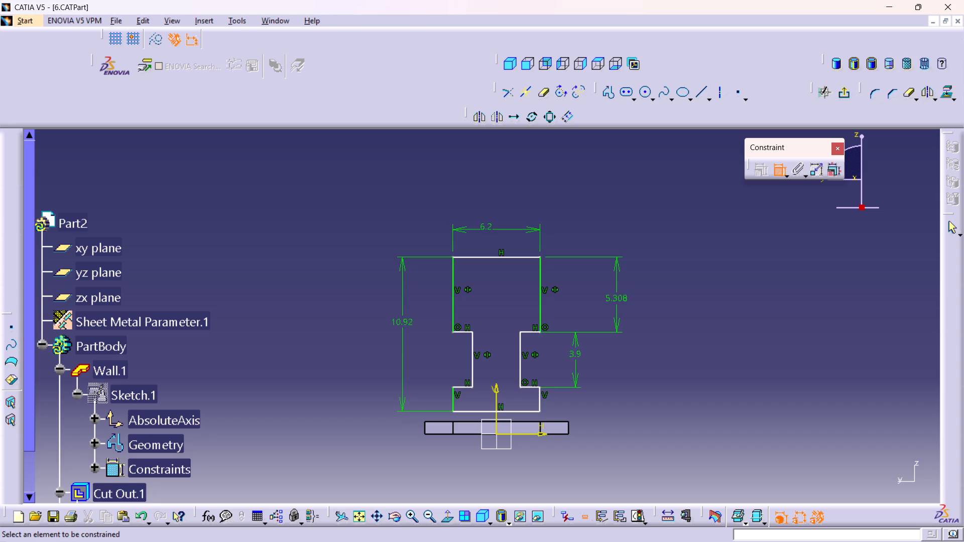
double_click(618, 296)
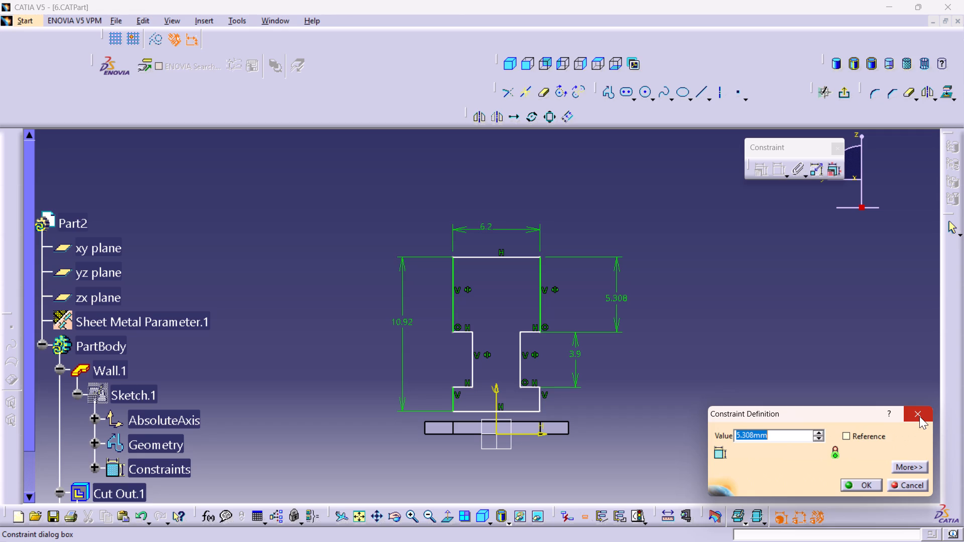
type("3.51")
key("Return")
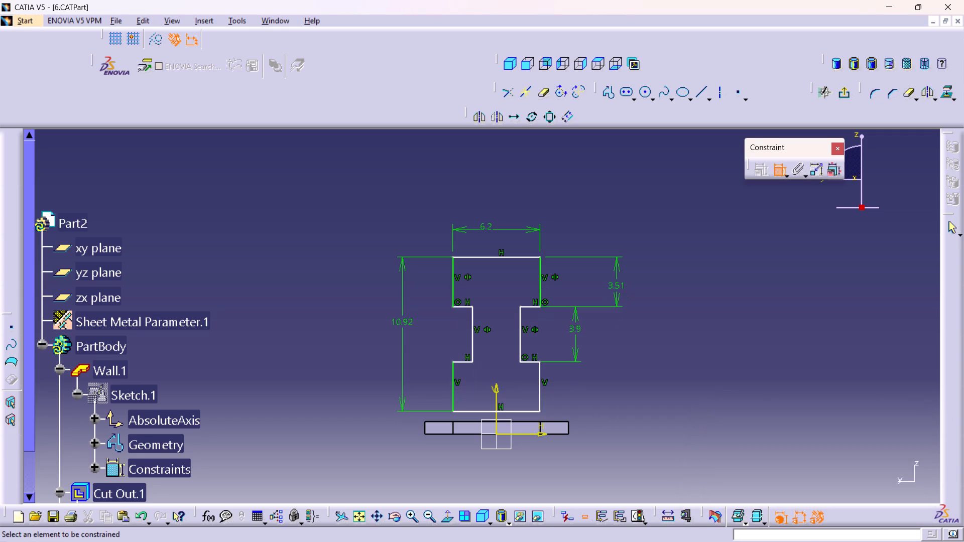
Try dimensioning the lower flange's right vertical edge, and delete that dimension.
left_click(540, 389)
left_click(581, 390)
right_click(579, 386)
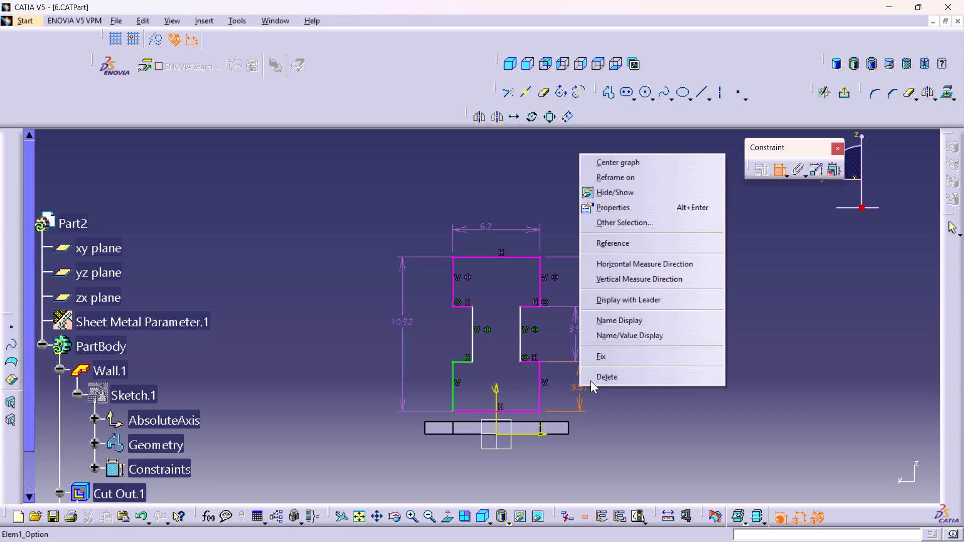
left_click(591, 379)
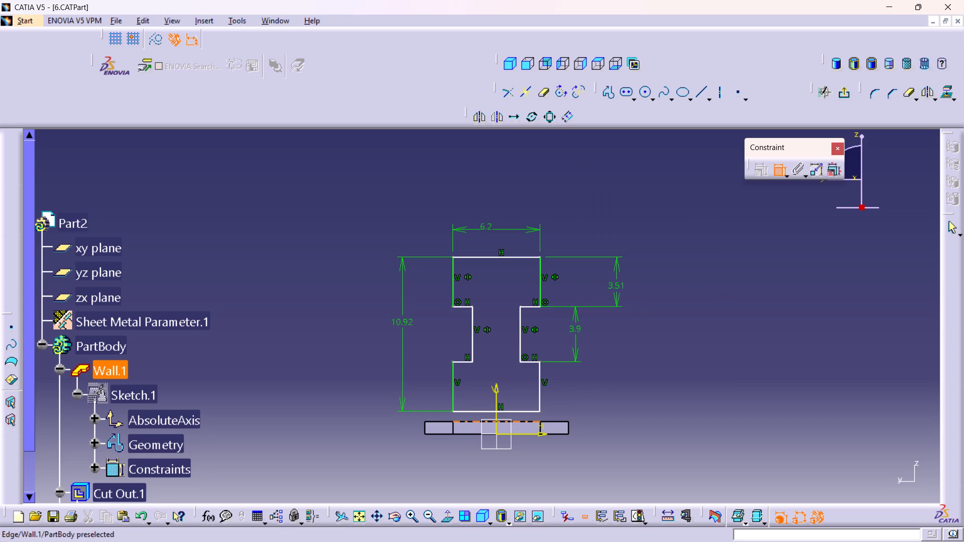
Make the I-profile's bottom edge coincident with the upper edge of Wall.1's end face.
left_click(515, 413)
left_click_drag(527, 423, 532, 423)
right_click(636, 412)
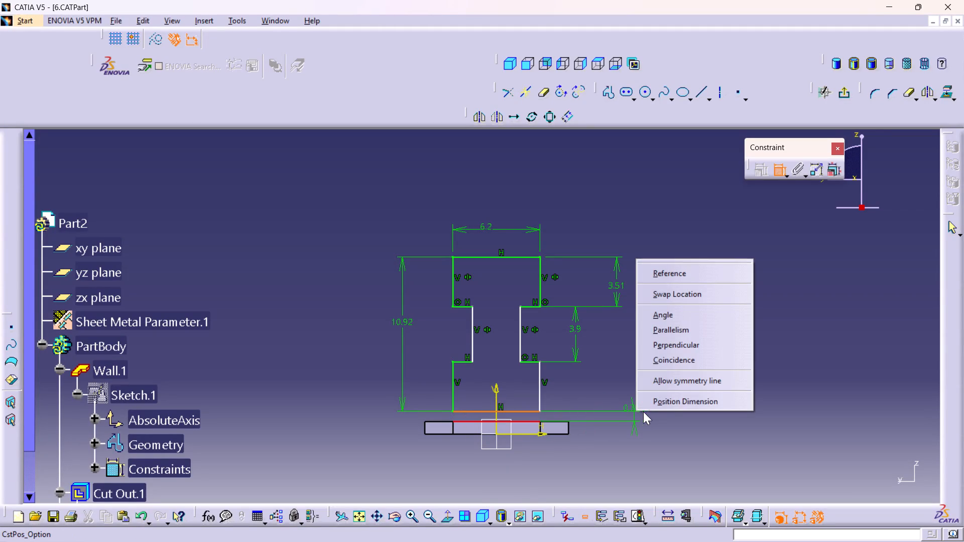
left_click(667, 360)
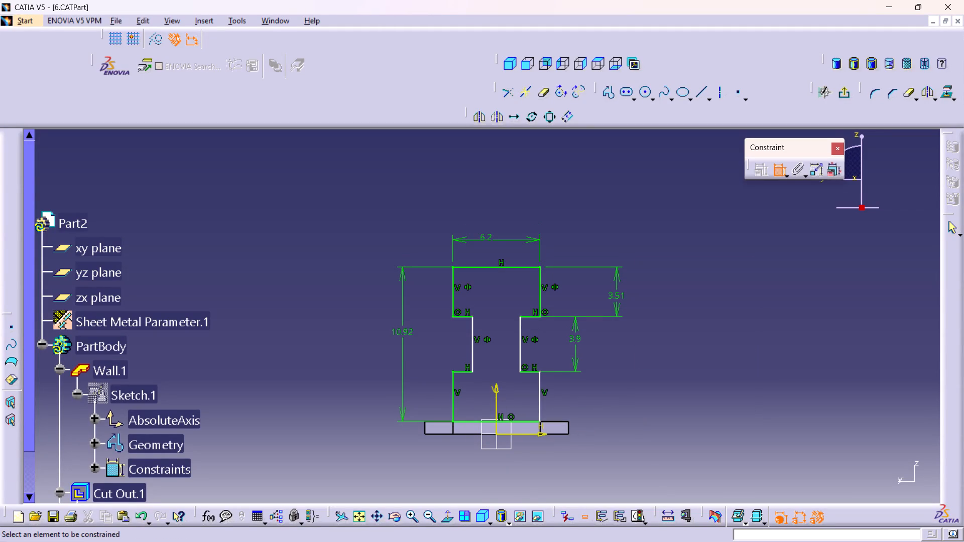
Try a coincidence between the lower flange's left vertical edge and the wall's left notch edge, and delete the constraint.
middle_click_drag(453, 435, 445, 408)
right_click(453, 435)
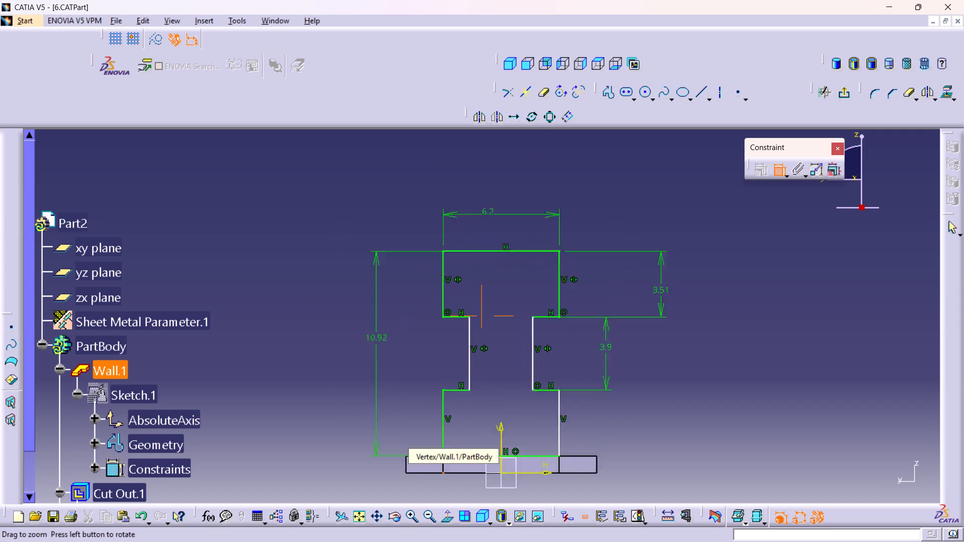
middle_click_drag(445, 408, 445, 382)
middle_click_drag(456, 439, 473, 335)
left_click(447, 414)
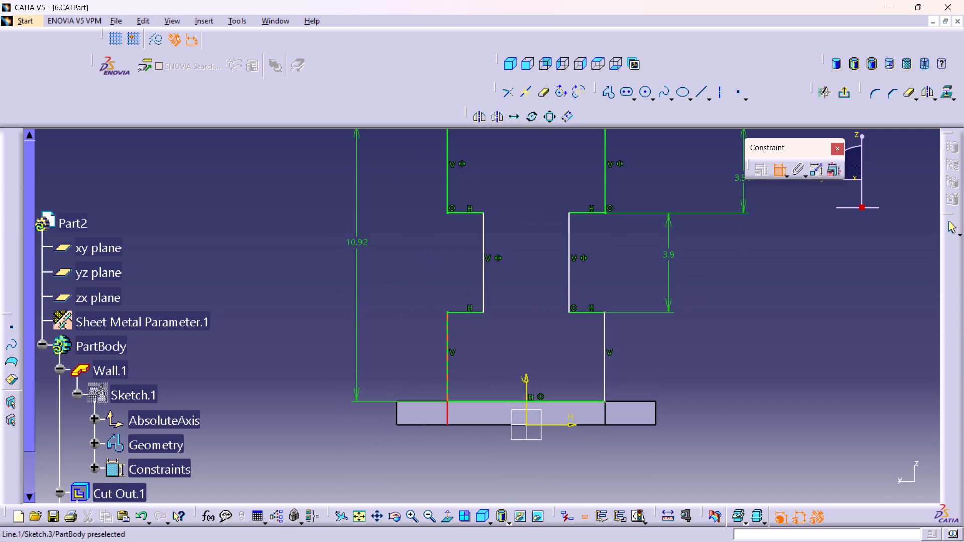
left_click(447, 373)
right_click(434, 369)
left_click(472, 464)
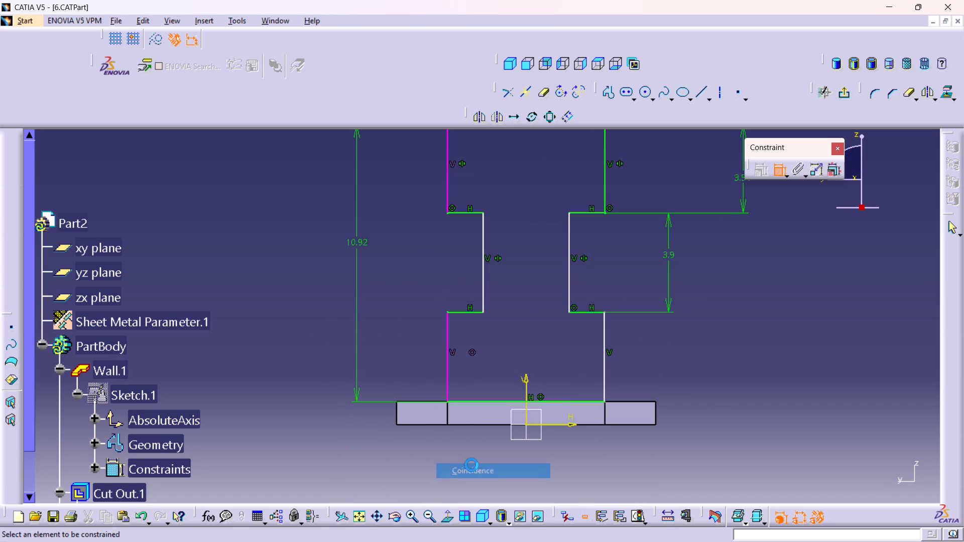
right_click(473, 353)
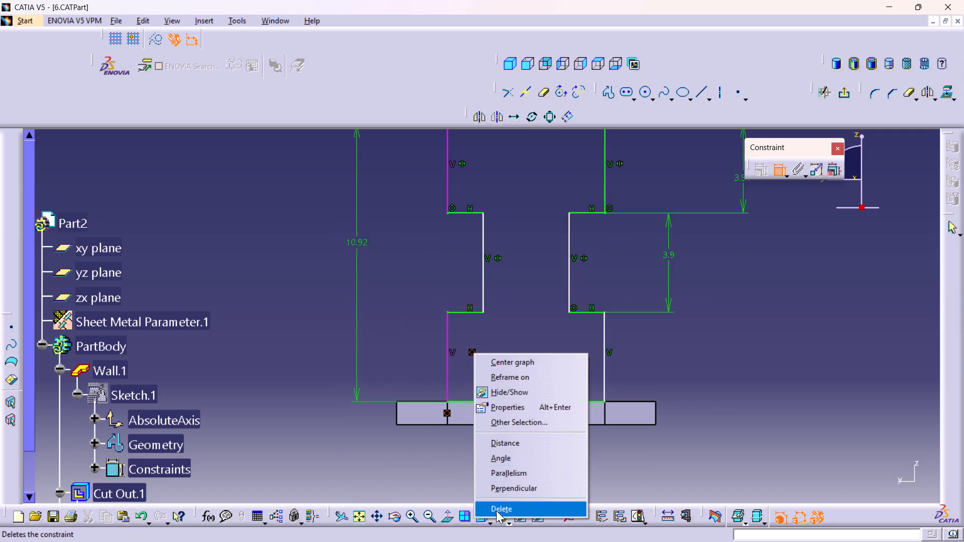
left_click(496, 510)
Dimension the distance between the I-profile web's two vertical edges and set it to 2.10+2.10 mm.
middle_click_drag(543, 332, 550, 371)
right_click(543, 332)
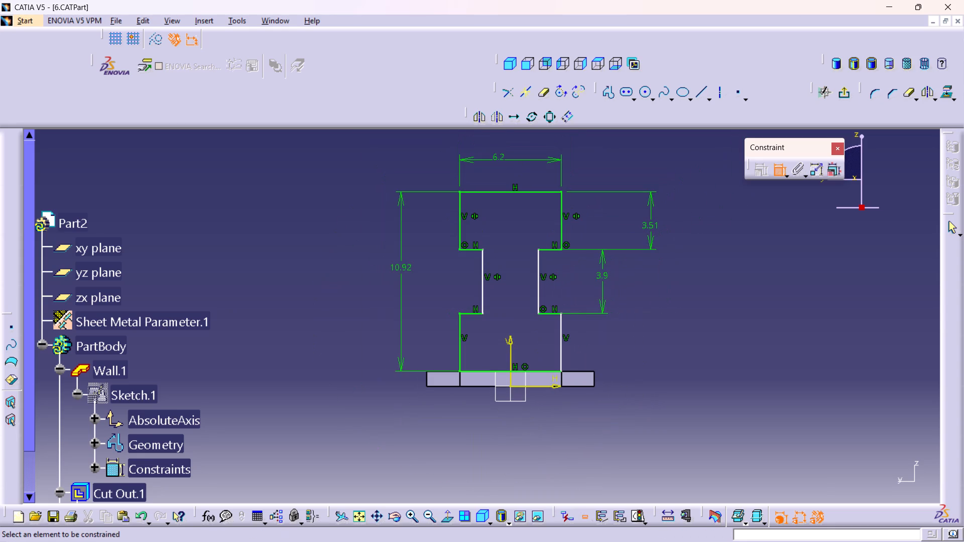
left_click(483, 289)
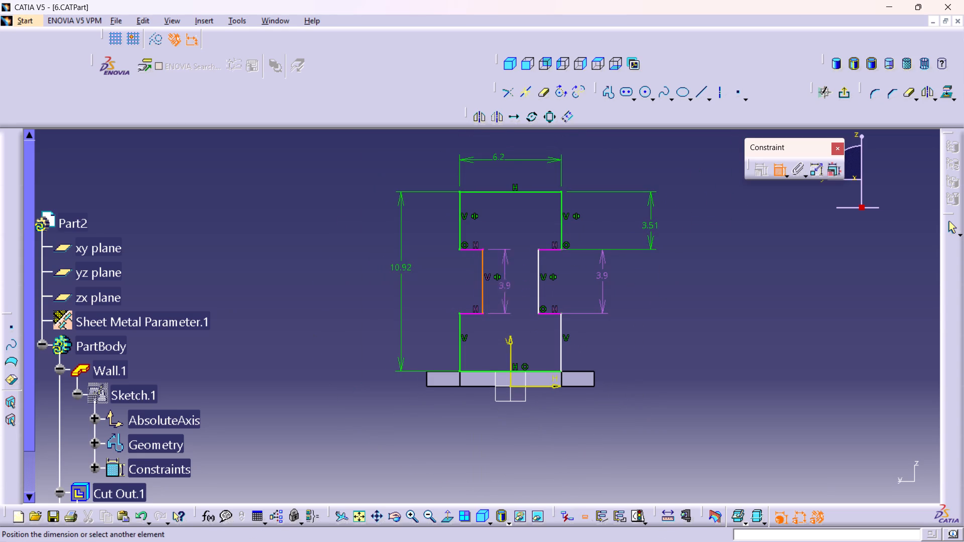
left_click(537, 291)
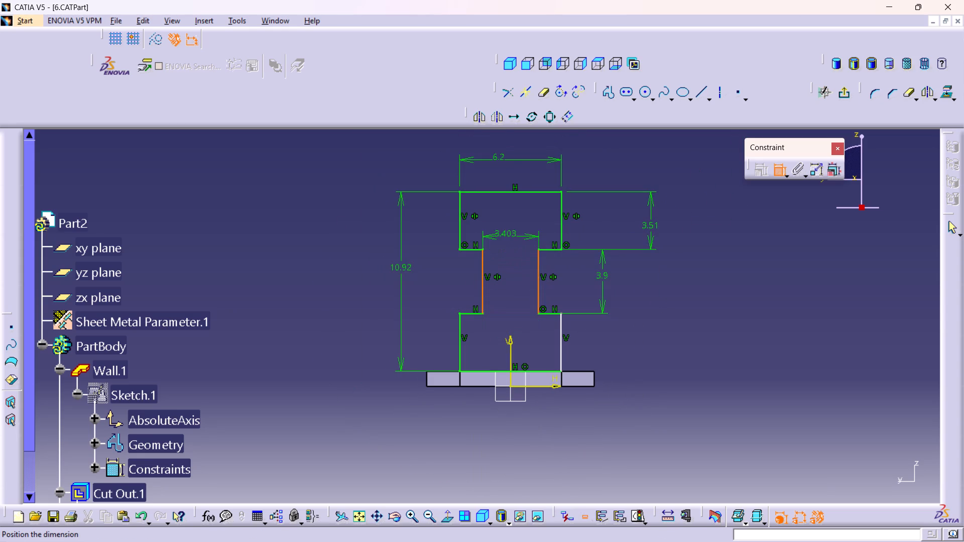
left_click(506, 237)
double_click(505, 233)
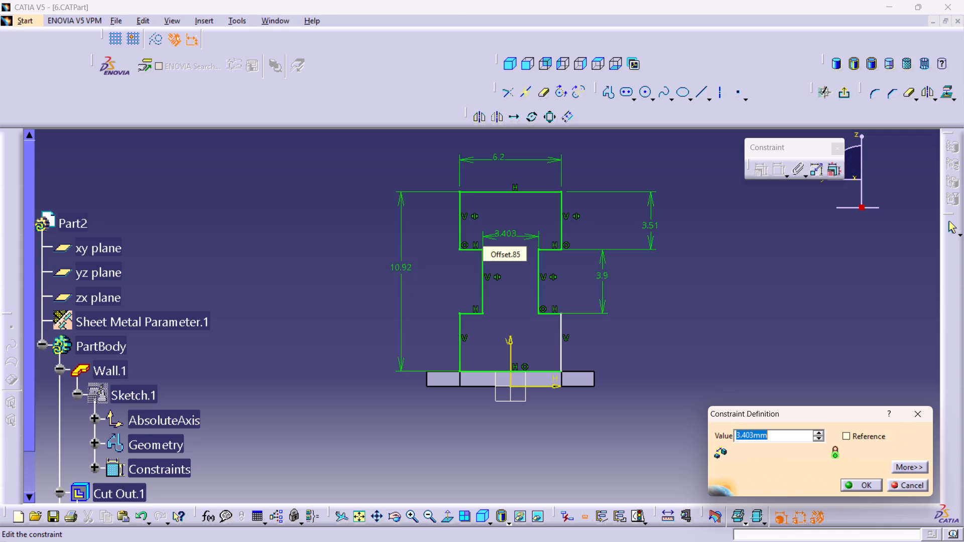
type("2.")
type("10")
type("+2.10")
key("Return")
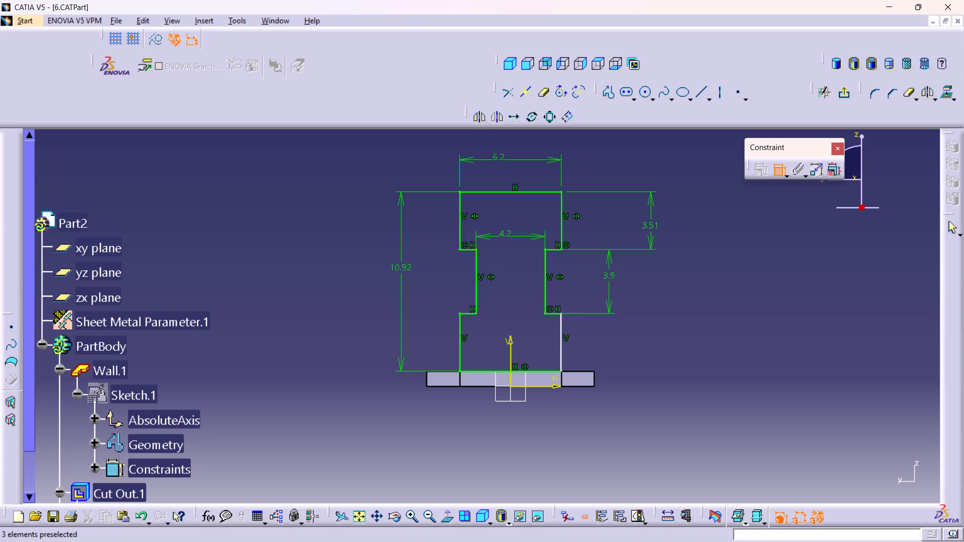
Set the width of the I-profile's web to 3.50 mm.
double_click(502, 228)
type("3.50")
key("Return")
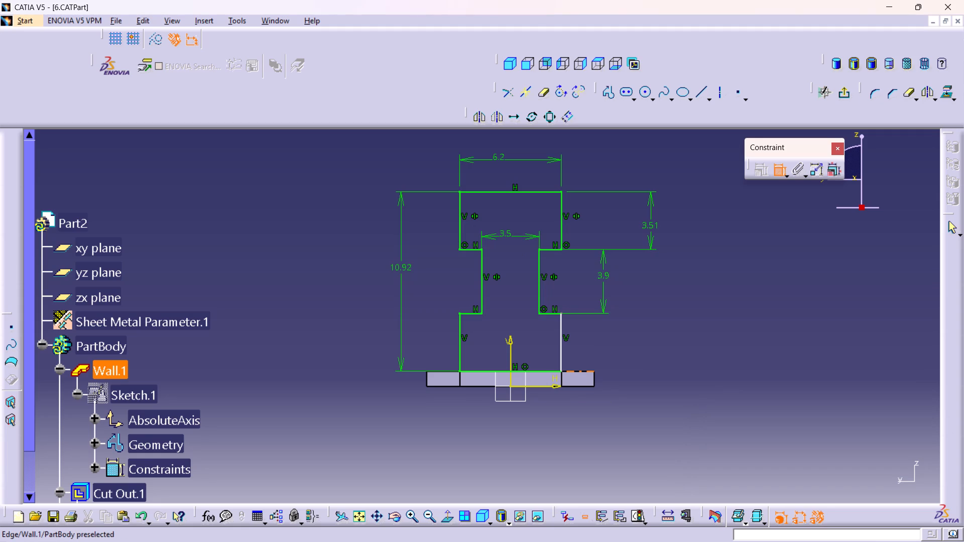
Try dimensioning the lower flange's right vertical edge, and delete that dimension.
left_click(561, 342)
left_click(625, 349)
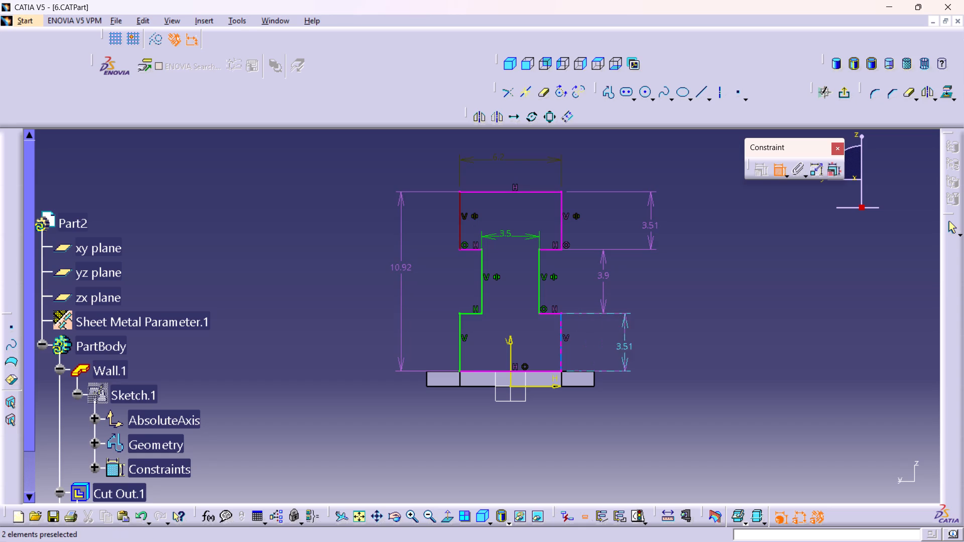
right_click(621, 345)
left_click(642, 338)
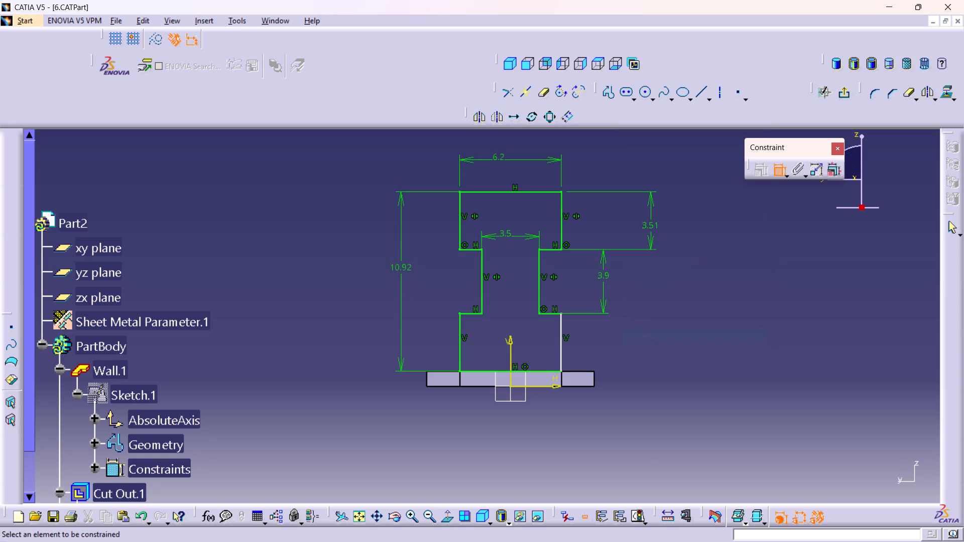
Make the lower flange's right vertical edge coincident with the wall's right notch edge, and exit the sketch.
middle_click_drag(542, 419, 566, 295)
right_click(542, 419)
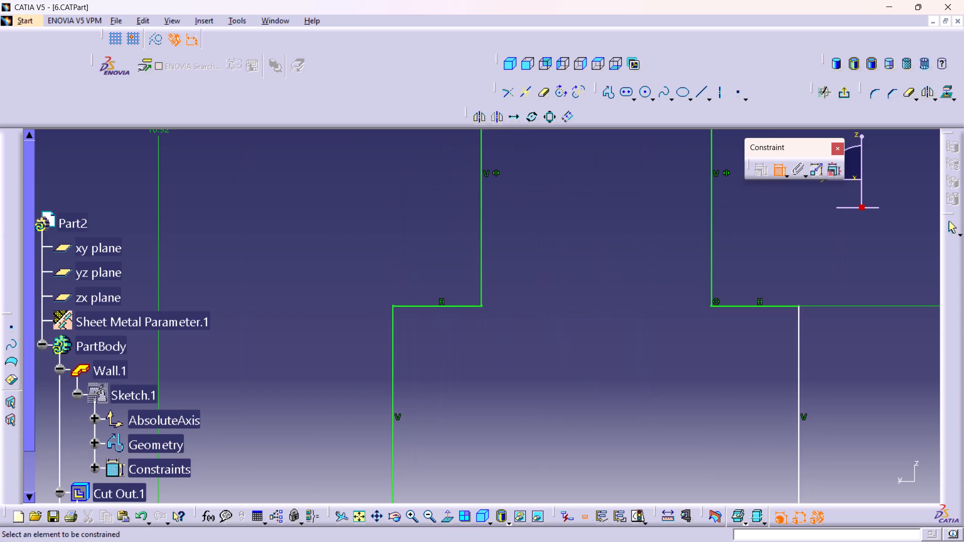
middle_click_drag(667, 398, 461, 243)
scroll(461, 243, "up", 1)
middle_click_drag(536, 285, 530, 264)
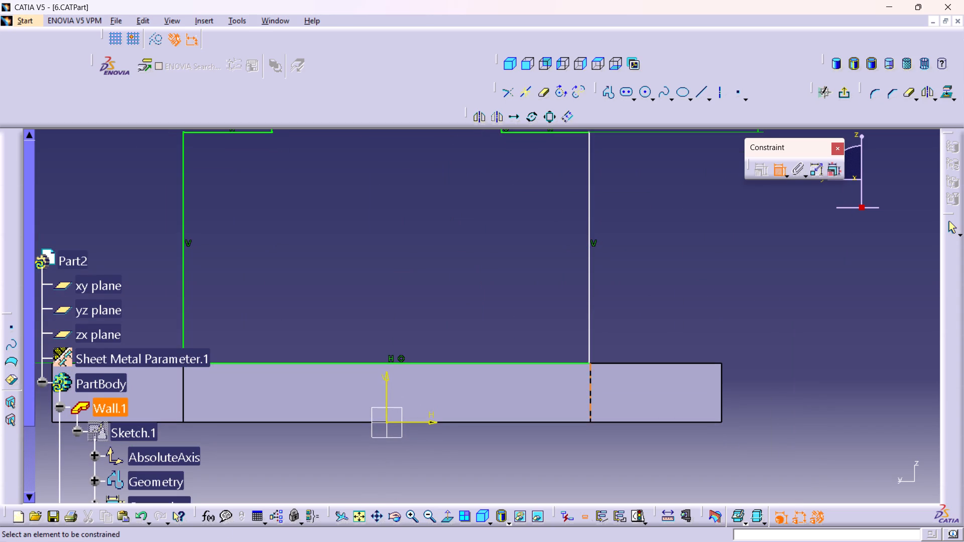
left_click(590, 387)
left_click(588, 334)
right_click(665, 303)
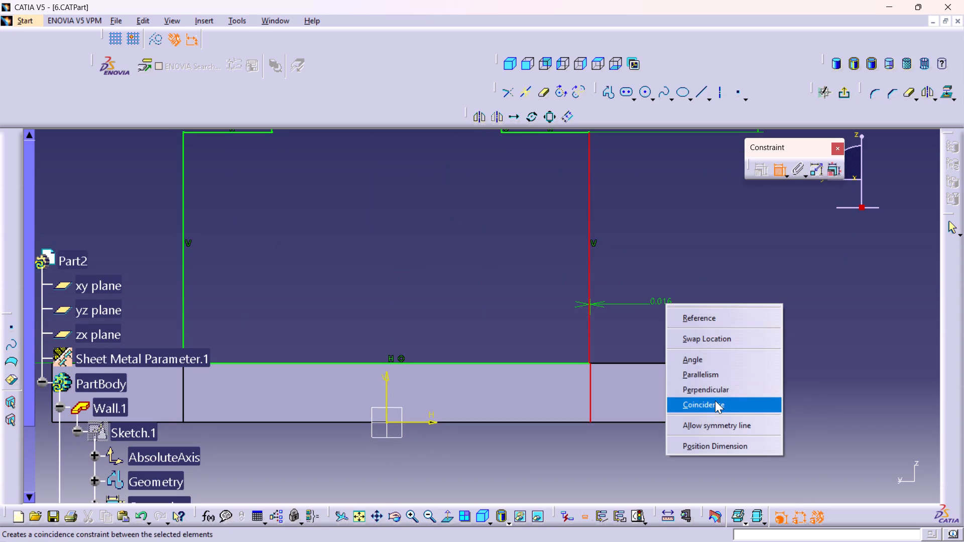
left_click(715, 400)
middle_click_drag(646, 259, 677, 358)
right_click(646, 259)
middle_click_drag(633, 260, 634, 307)
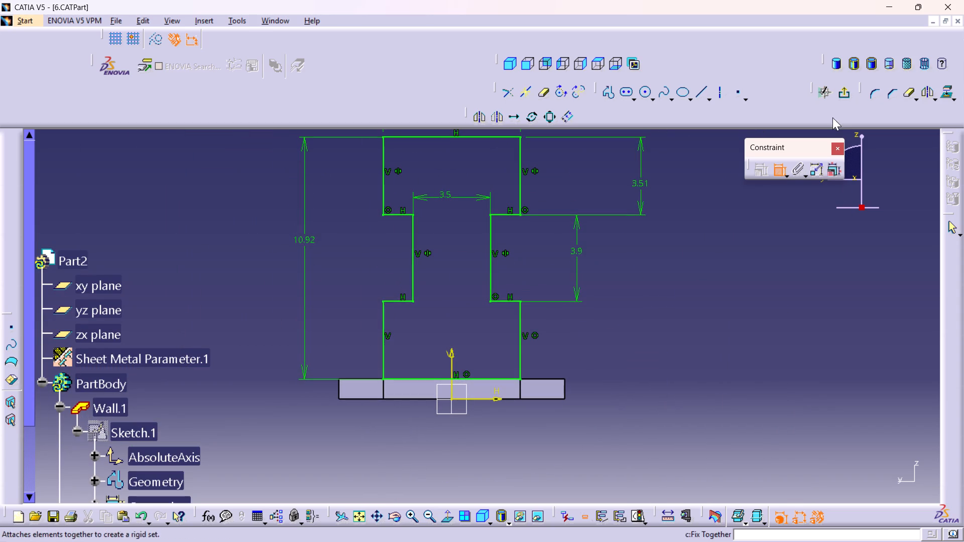
left_click(845, 91)
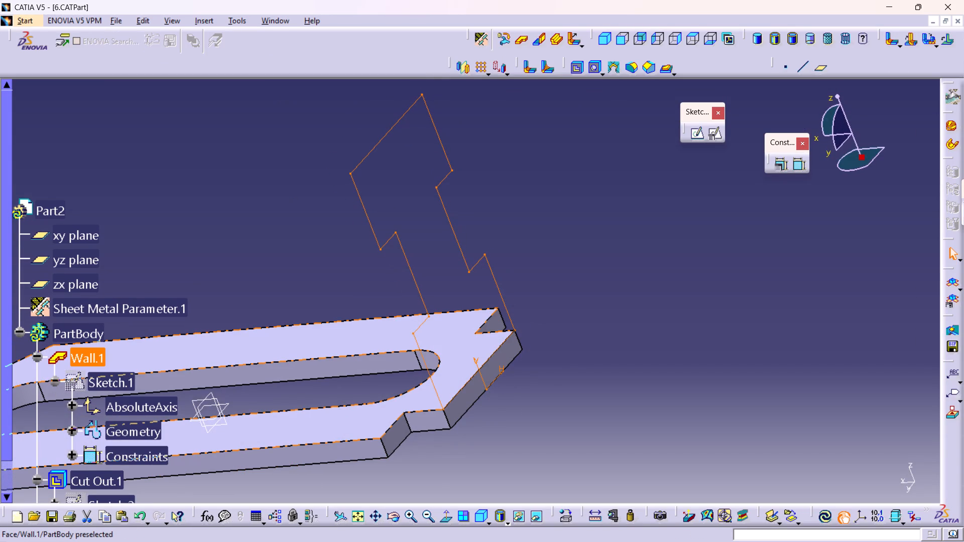
Create a sheet metal wall from the I-profile, Sketch.3, keeping the default material side.
middle_click_drag(225, 423, 390, 369)
right_click_drag(225, 423, 390, 369)
left_click(525, 37)
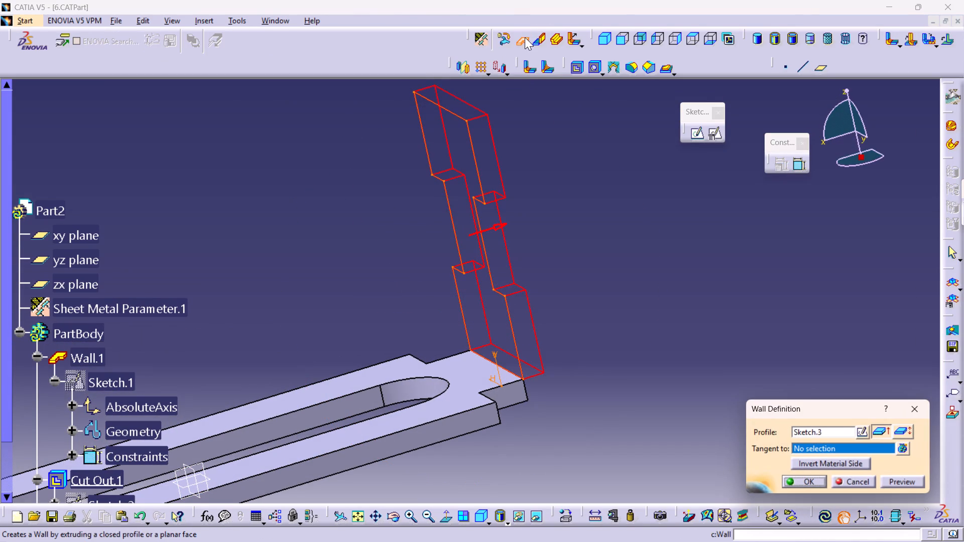
left_click(801, 478)
left_click(668, 343)
Add a conical bend between Wall.1 and Wall.2 with left and right radii of 0.3 mm.
scroll(538, 423, "up", 1)
middle_click_drag(538, 423, 442, 361)
right_click_drag(538, 423, 442, 361)
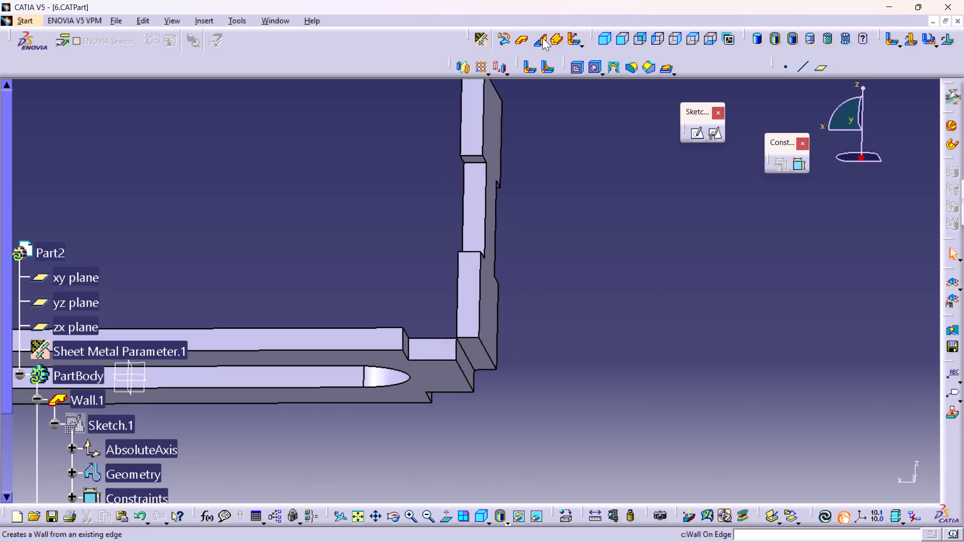
left_click(548, 68)
middle_click_drag(501, 366, 489, 329)
right_click_drag(501, 366, 489, 329)
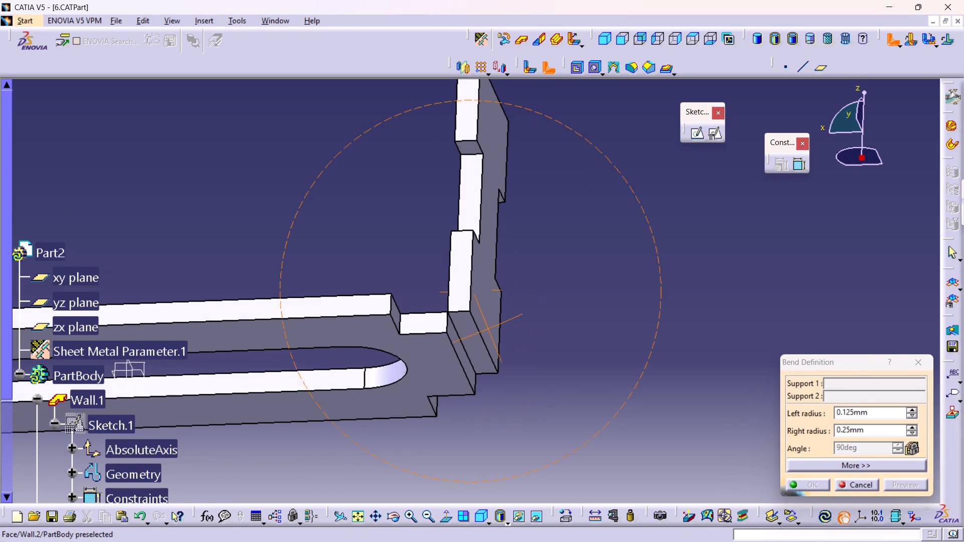
left_click_drag(440, 358, 451, 351)
left_click(494, 307)
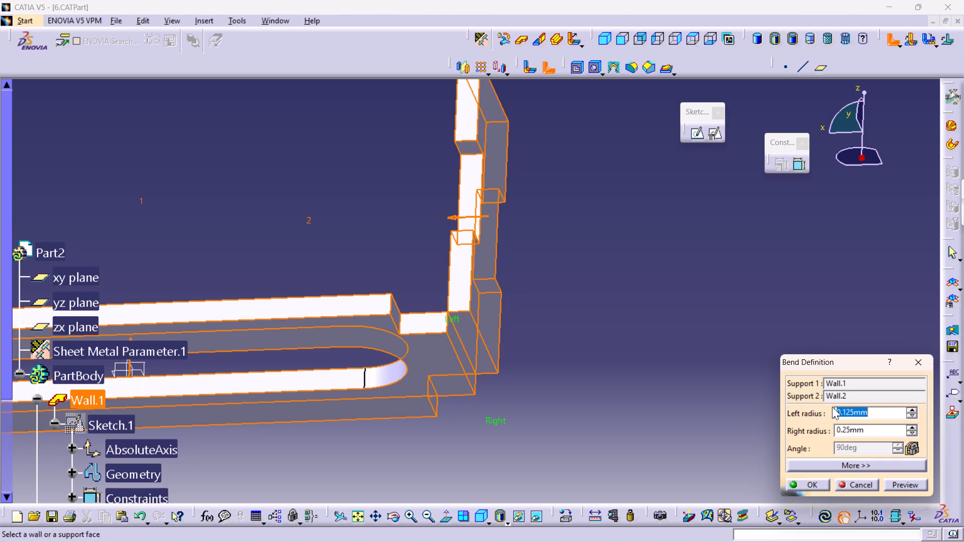
type("0.3")
double_click(874, 430)
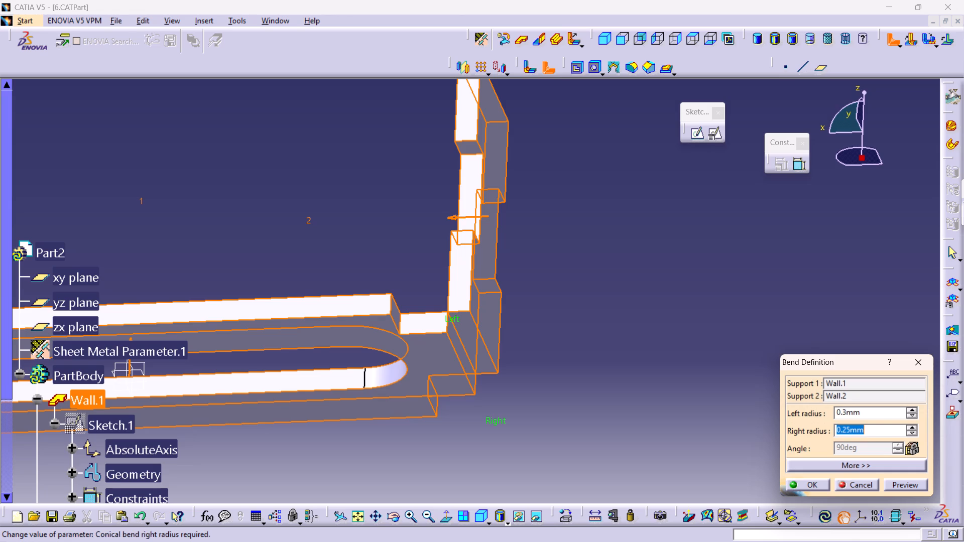
type("0.3")
key("Return")
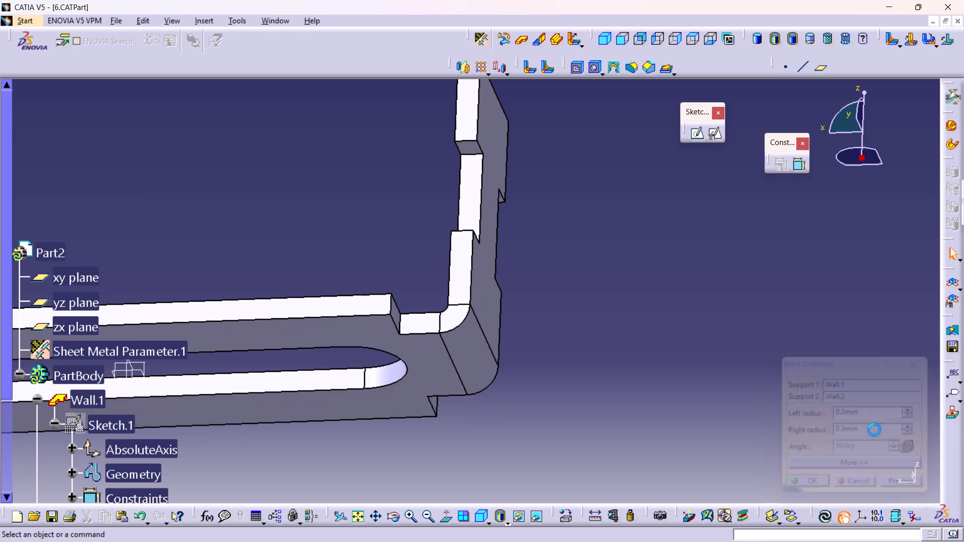
Examine the new bend and the I-shaped wall from the inner side.
middle_click_drag(165, 244, 186, 262)
right_click_drag(165, 244, 186, 262)
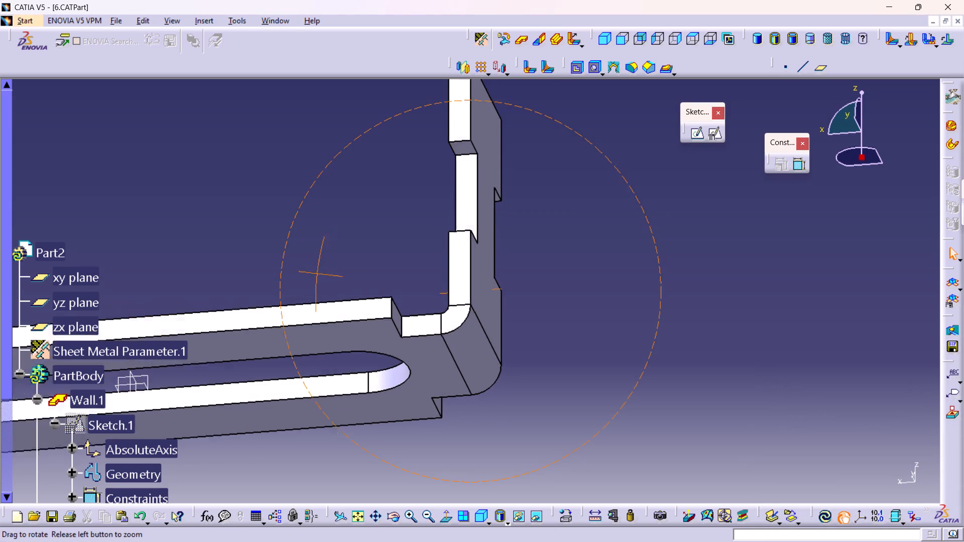
middle_click_drag(186, 262, 431, 260)
right_click_drag(186, 262, 431, 260)
middle_click_drag(292, 284, 529, 292)
right_click_drag(291, 283, 527, 291)
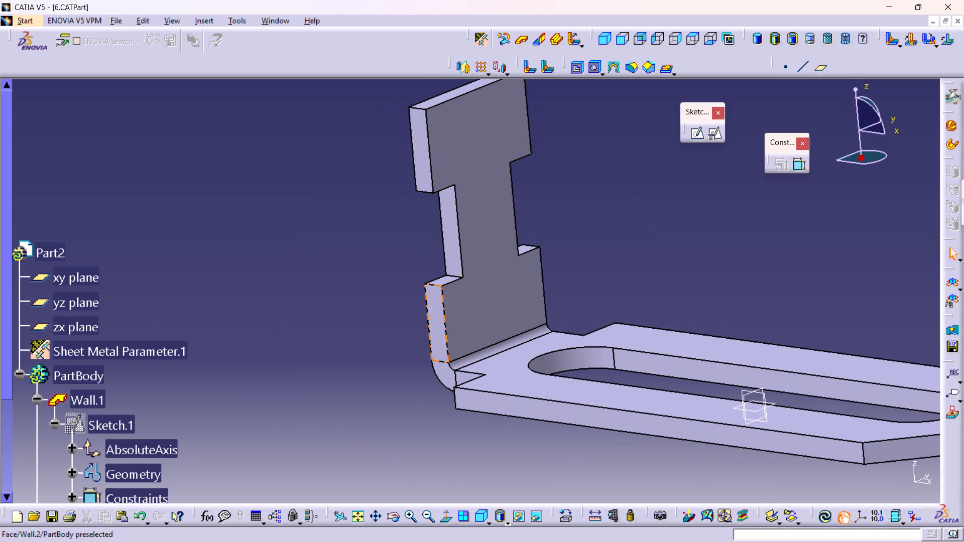
middle_click_drag(370, 265, 379, 174)
right_click_drag(370, 265, 370, 250)
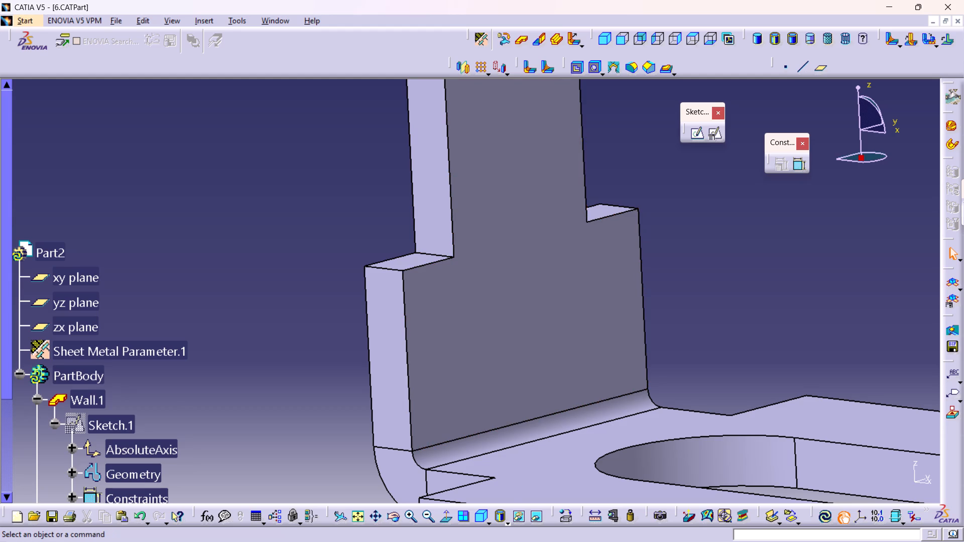
Reopen Wall.2's profile, Sketch.3, for editing.
scroll(91, 422, "down", 5)
double_click(108, 383)
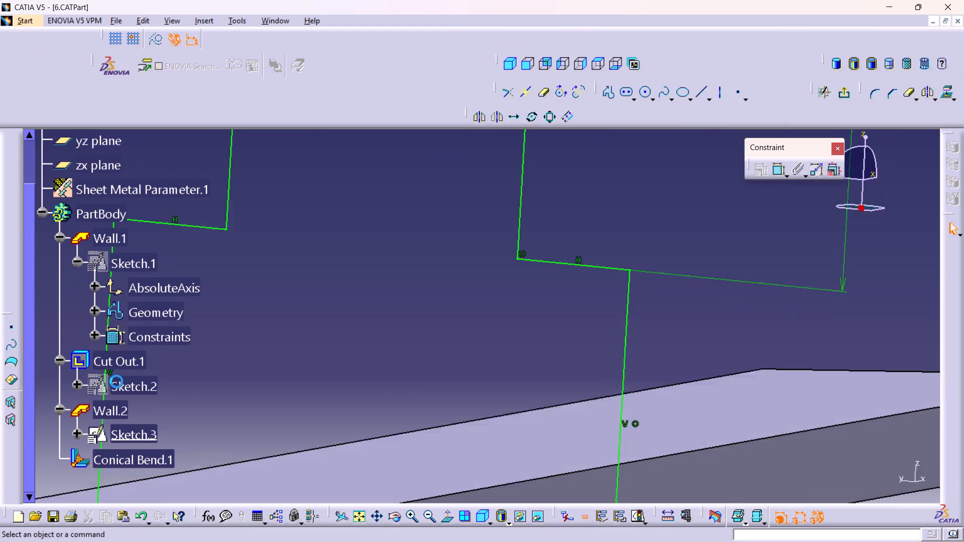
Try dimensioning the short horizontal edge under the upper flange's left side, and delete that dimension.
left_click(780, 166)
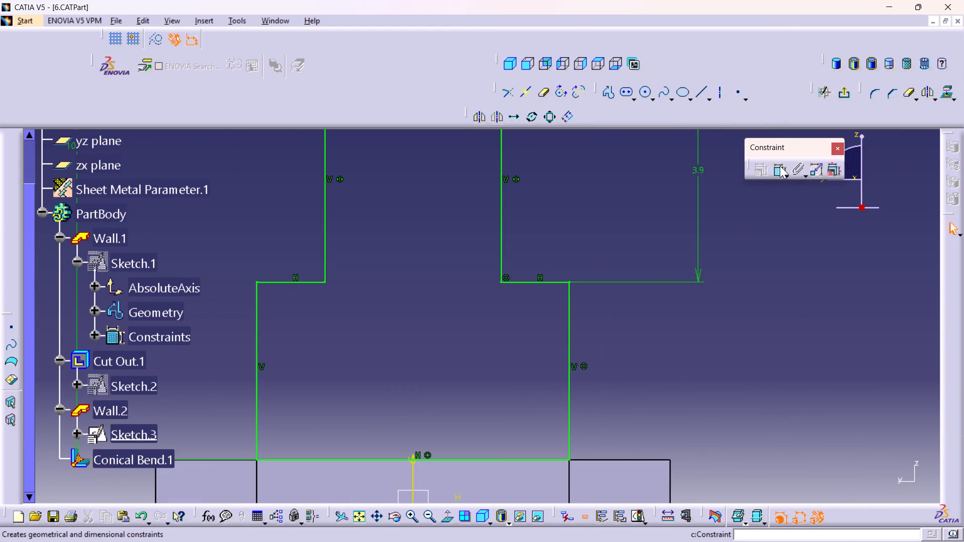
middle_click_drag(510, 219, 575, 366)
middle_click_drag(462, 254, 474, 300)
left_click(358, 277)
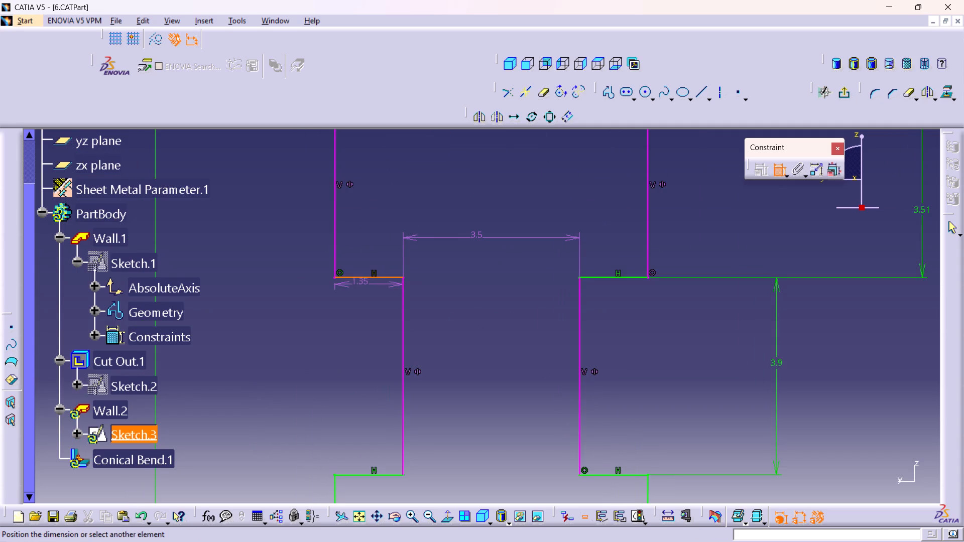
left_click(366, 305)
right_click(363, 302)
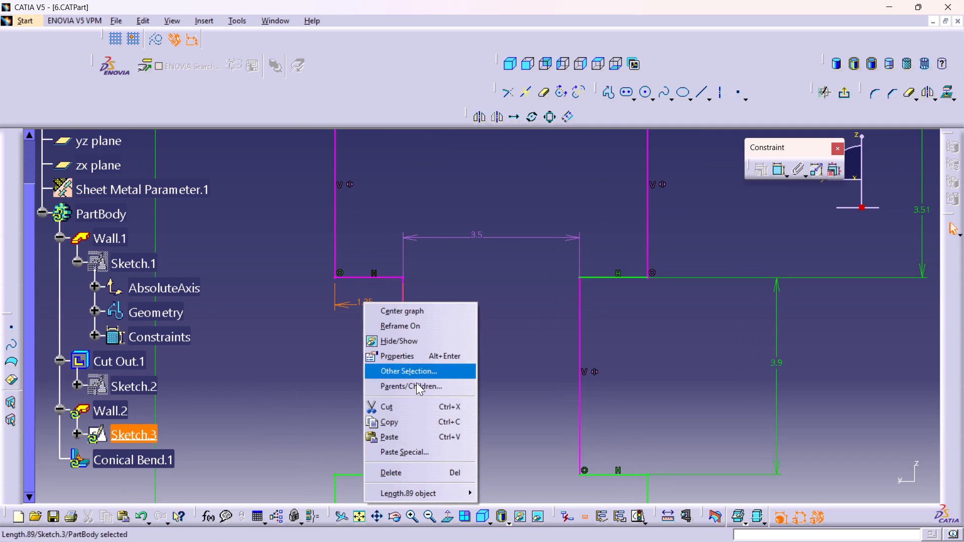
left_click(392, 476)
Set the length of the upper flange's right vertical edge to 3.60 mm.
middle_click_drag(496, 327, 508, 371)
right_click(496, 327)
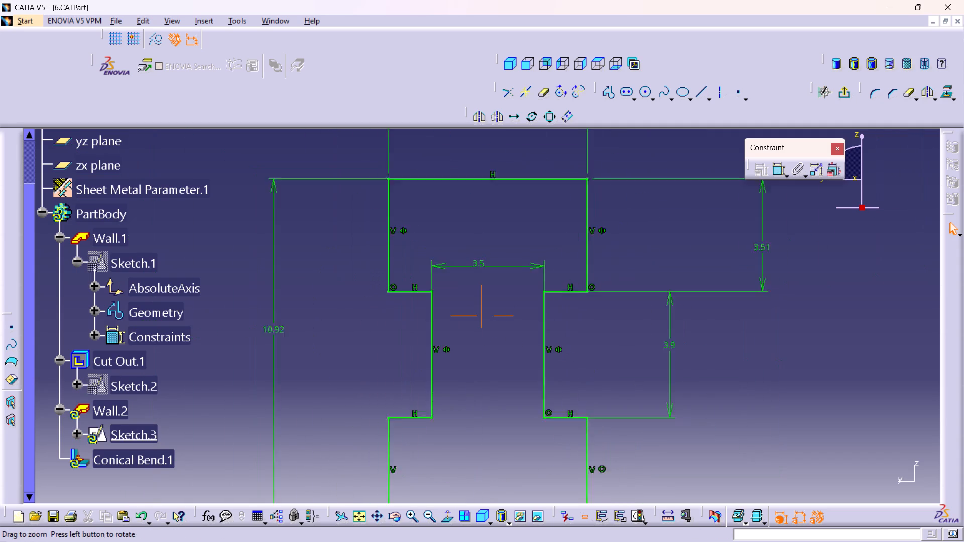
middle_click_drag(508, 371, 508, 380)
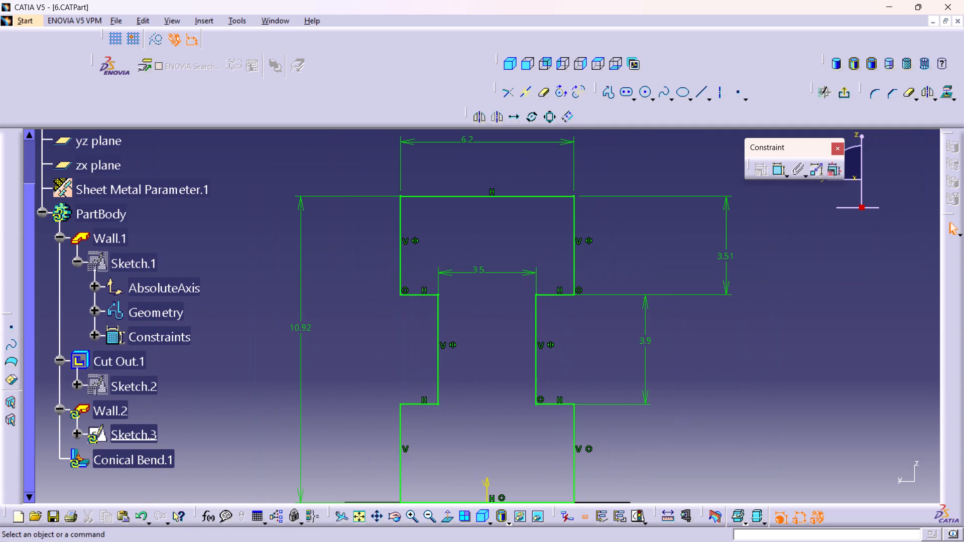
middle_click_drag(602, 337, 607, 352)
right_click(602, 337)
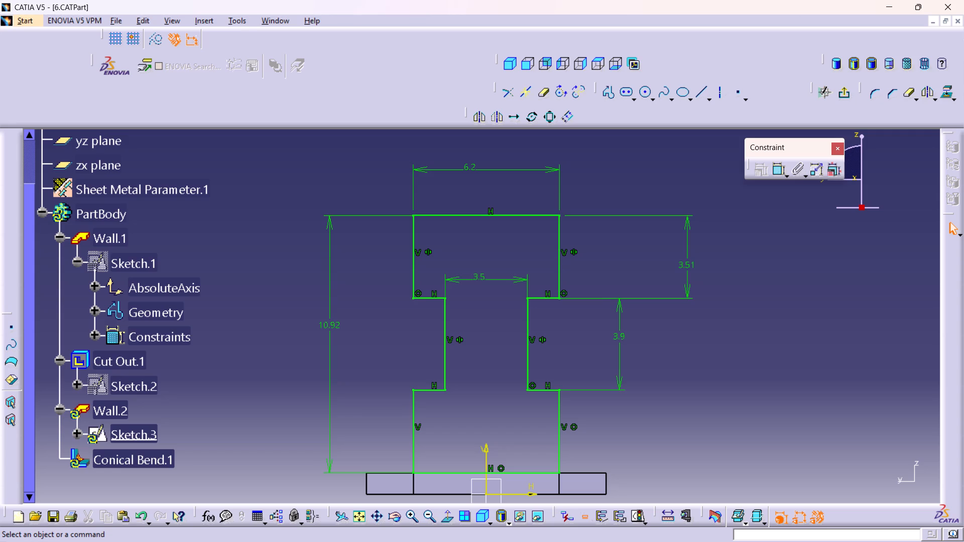
double_click(691, 265)
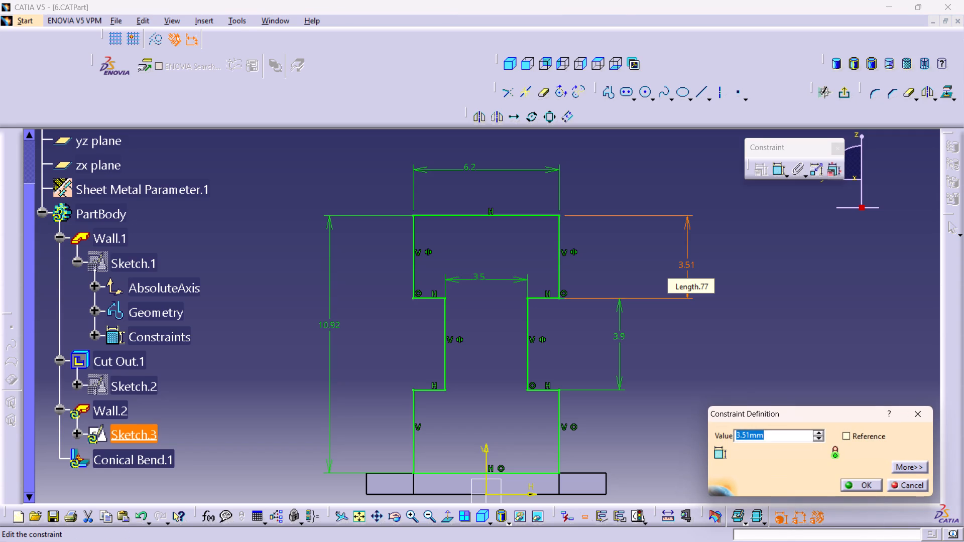
type("3.60")
key("Return")
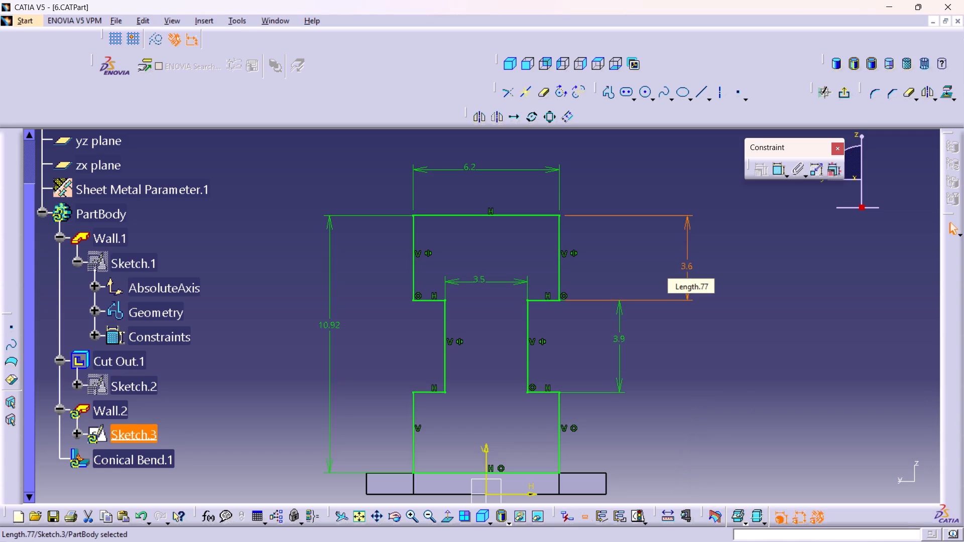
middle_click_drag(626, 432, 615, 392)
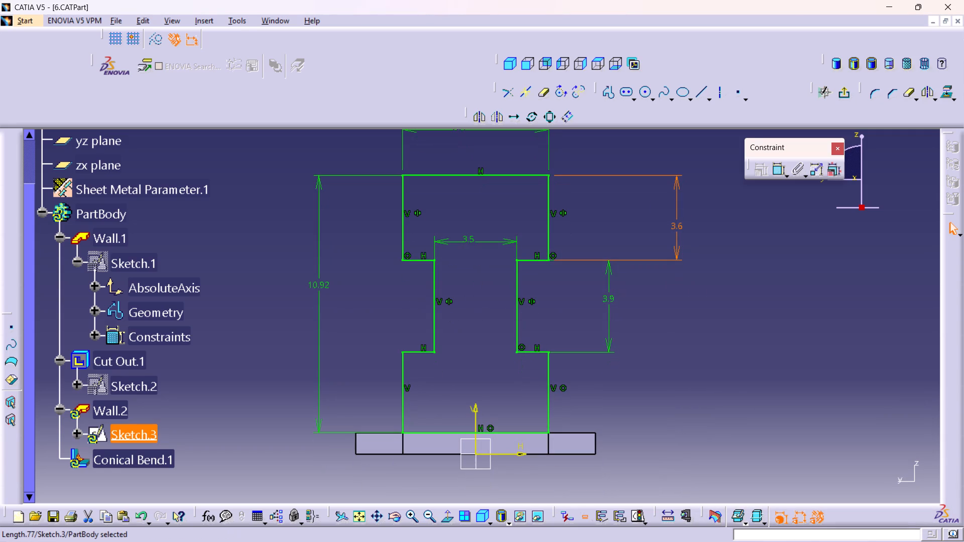
left_click(672, 375)
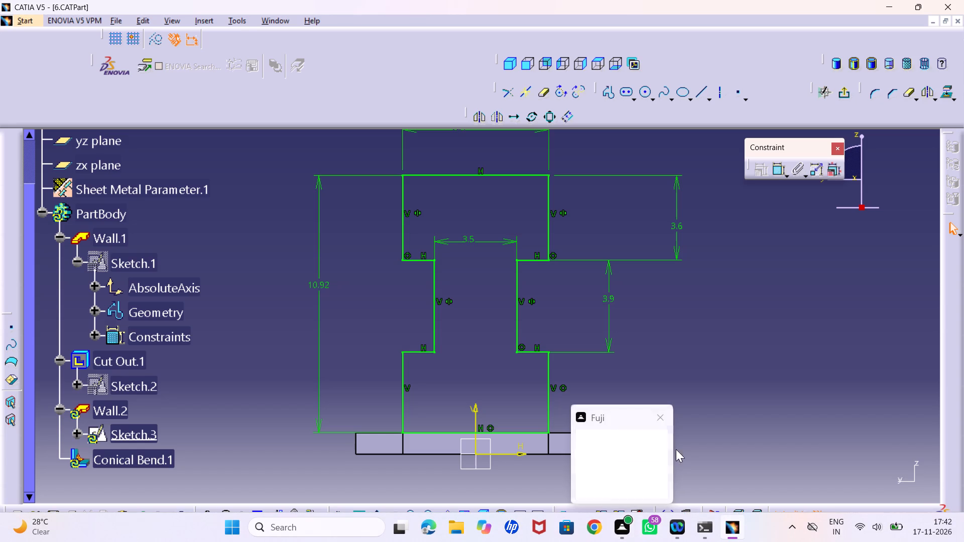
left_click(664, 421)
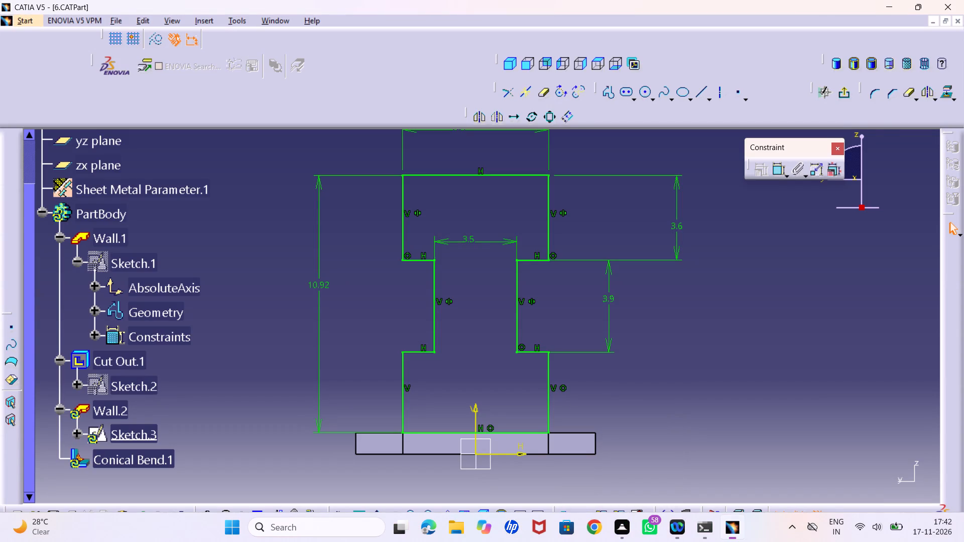
Exit Sketch.3 and update the part with the edited I-profile.
left_click(848, 89)
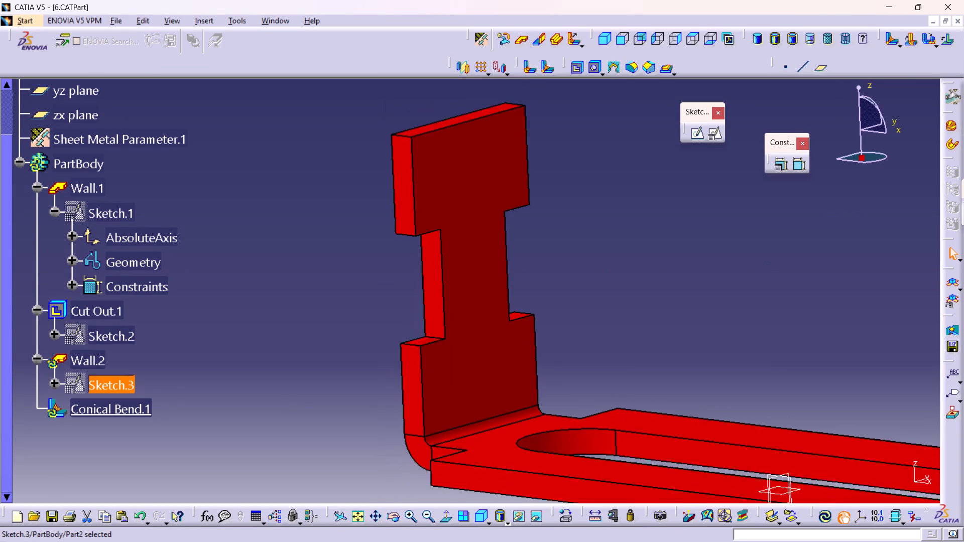
left_click(823, 517)
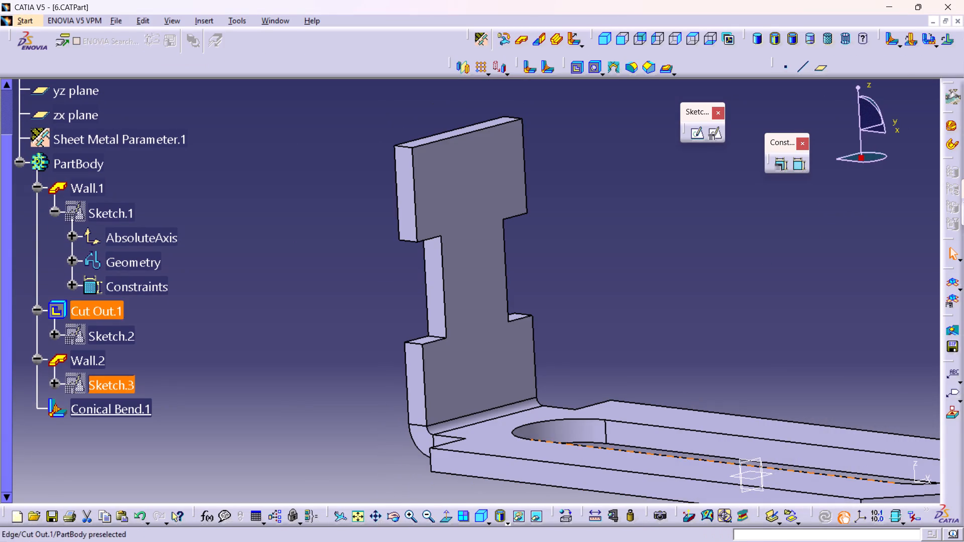
Round the two inner notch edges of Wall.1 beside the conical bend with a 0.3 mm radius Corner.
middle_click_drag(556, 362, 567, 395)
right_click(556, 362)
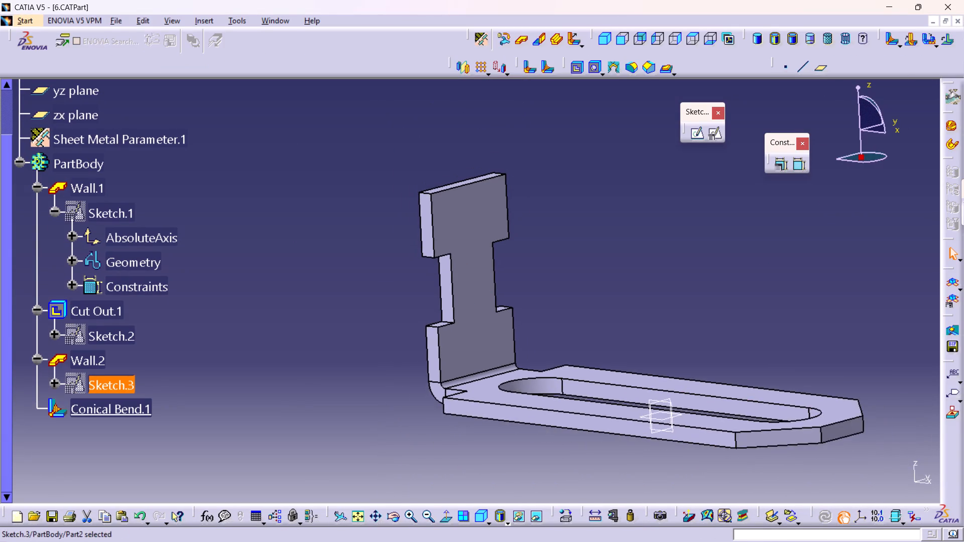
middle_click_drag(749, 369, 727, 334)
middle_click_drag(715, 338, 669, 457)
right_click_drag(715, 338, 669, 457)
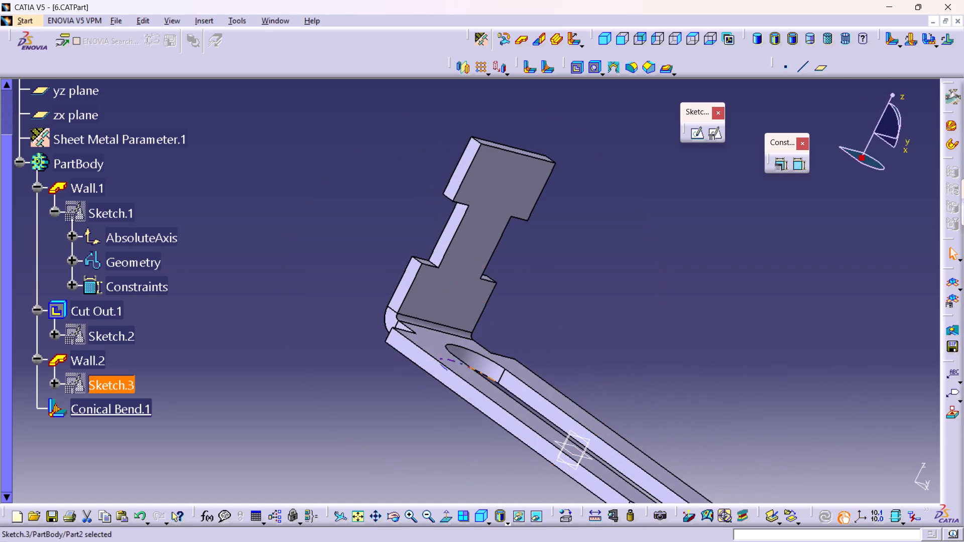
middle_click_drag(423, 383, 392, 516)
right_click_drag(422, 386, 392, 516)
middle_click_drag(396, 395, 417, 414)
middle_click_drag(409, 395, 483, 366)
right_click_drag(409, 395, 483, 366)
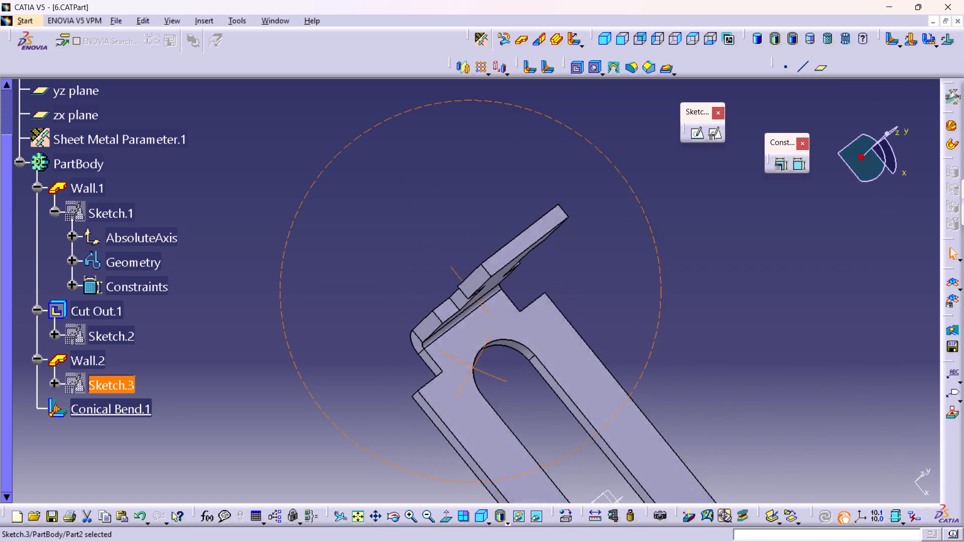
right_click_drag(483, 366, 516, 376)
middle_click_drag(483, 366, 516, 376)
middle_click_drag(447, 380, 440, 352)
right_click(447, 380)
middle_click_drag(367, 398, 480, 316)
middle_click_drag(460, 353, 465, 343)
right_click_drag(462, 347, 465, 343)
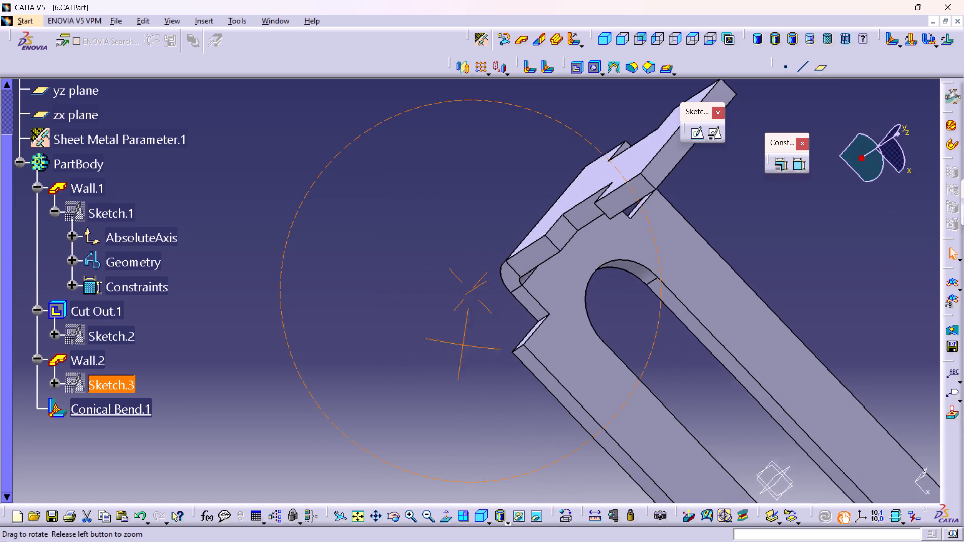
right_click_drag(465, 343, 525, 293)
middle_click_drag(465, 343, 525, 293)
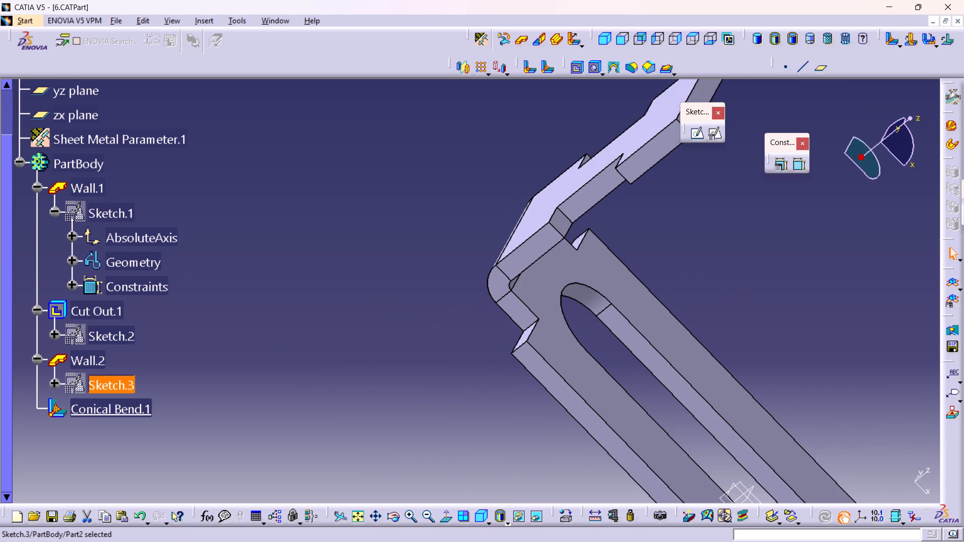
middle_click_drag(486, 314, 486, 266)
right_click(486, 314)
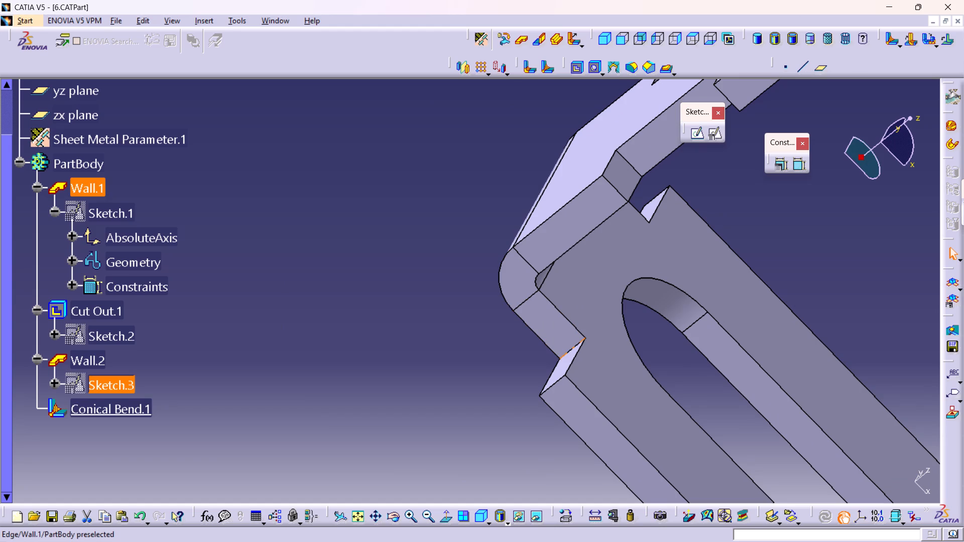
left_click(571, 349)
middle_click_drag(782, 301, 412, 359)
right_click_drag(782, 301, 412, 359)
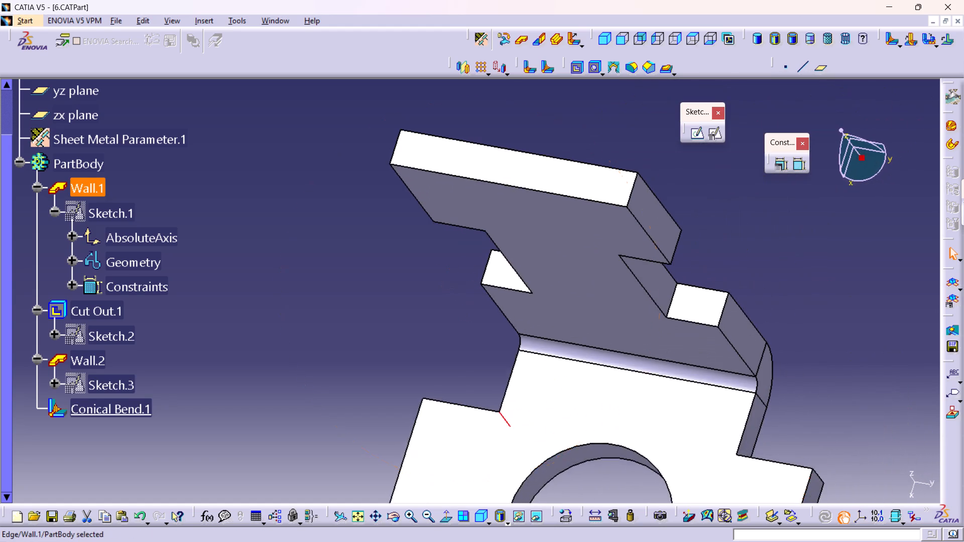
middle_click_drag(605, 460, 517, 385)
right_click_drag(595, 452, 517, 385)
middle_click_drag(562, 380, 483, 464)
right_click_drag(562, 380, 483, 464)
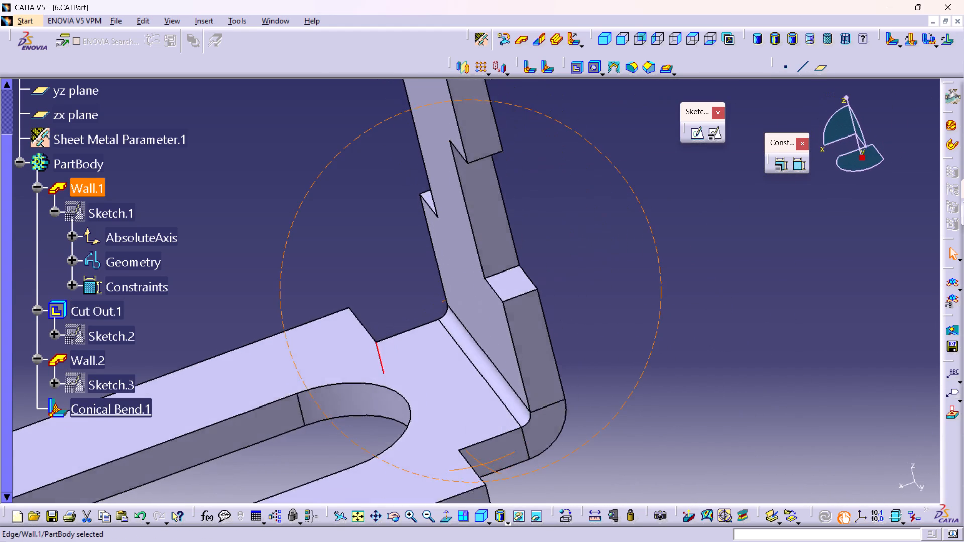
right_click_drag(483, 464, 479, 469)
middle_click_drag(483, 464, 478, 469)
middle_click_drag(493, 415, 605, 301)
middle_click_drag(561, 391, 489, 355)
right_click_drag(561, 391, 489, 355)
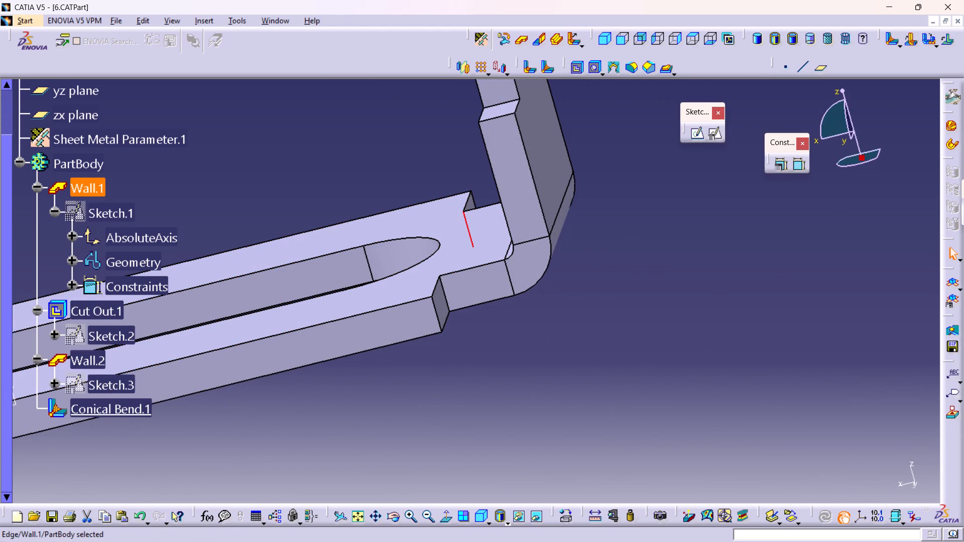
left_click(442, 292, "ctrl")
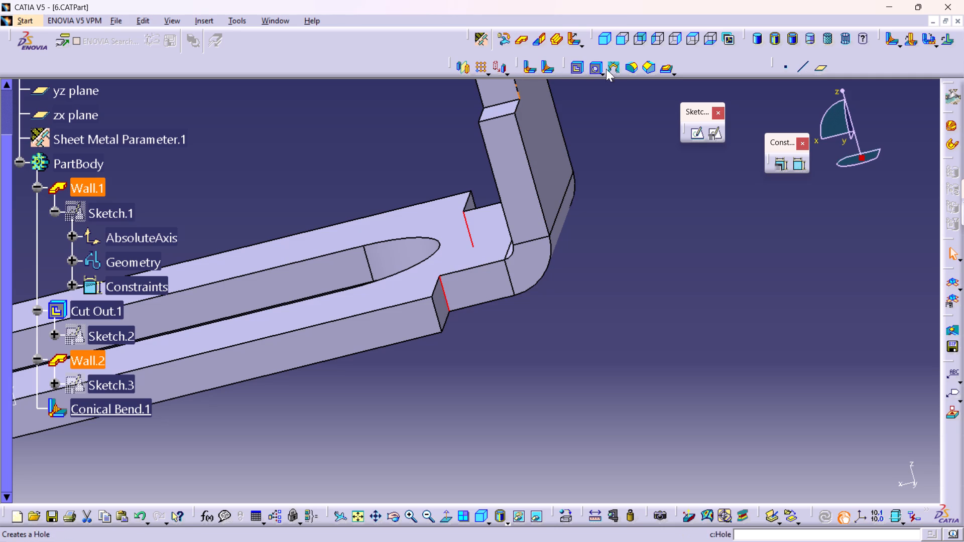
left_click(631, 69)
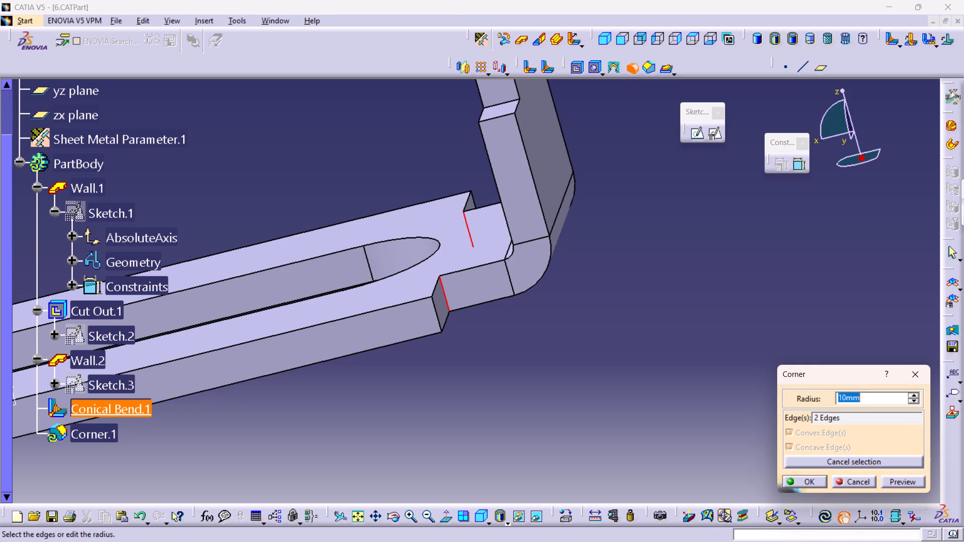
type("0.3")
left_click(906, 479)
middle_click_drag(524, 363, 547, 434)
right_click_drag(524, 363, 547, 434)
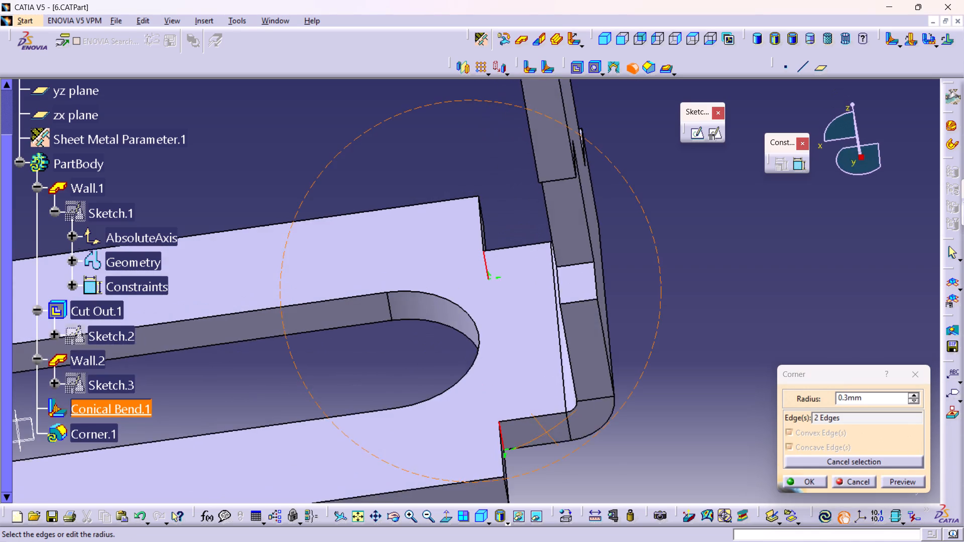
middle_click_drag(547, 434, 547, 435)
right_click_drag(547, 434, 547, 435)
middle_click_drag(492, 412, 488, 330)
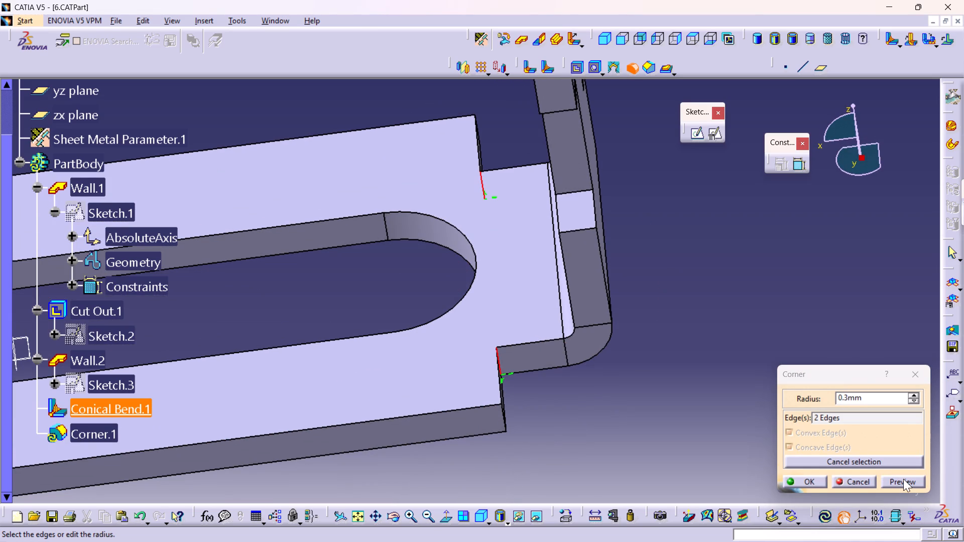
left_click(803, 484)
left_click(646, 441)
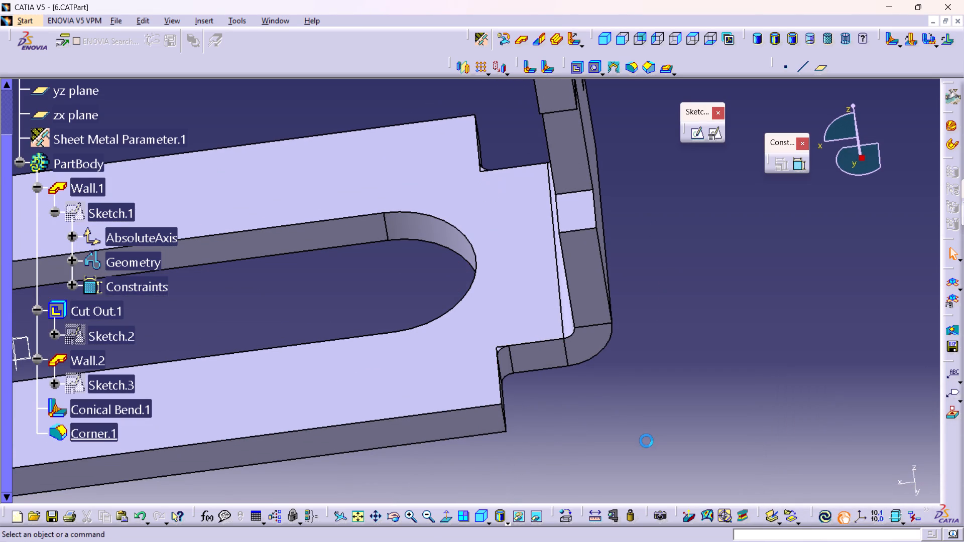
Examine the rounded notch corners of Wall.1 on both sides of the bend.
middle_click_drag(337, 344, 395, 425)
right_click_drag(336, 346, 395, 425)
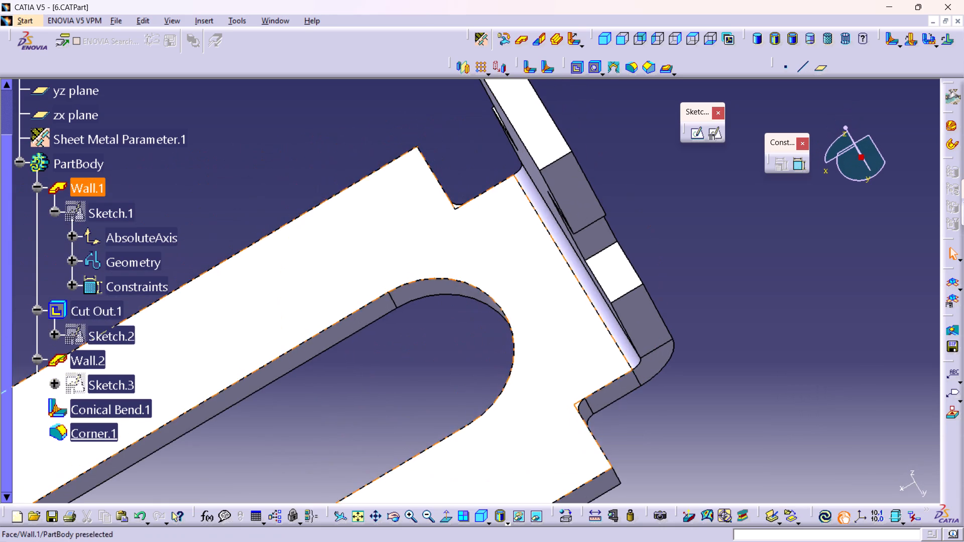
middle_click_drag(490, 383, 629, 312)
right_click_drag(490, 383, 629, 312)
scroll(636, 324, "up", 1)
middle_click_drag(636, 324, 642, 364)
right_click(636, 324)
middle_click_drag(658, 380, 652, 366)
middle_click_drag(437, 308, 496, 355)
right_click_drag(437, 308, 496, 355)
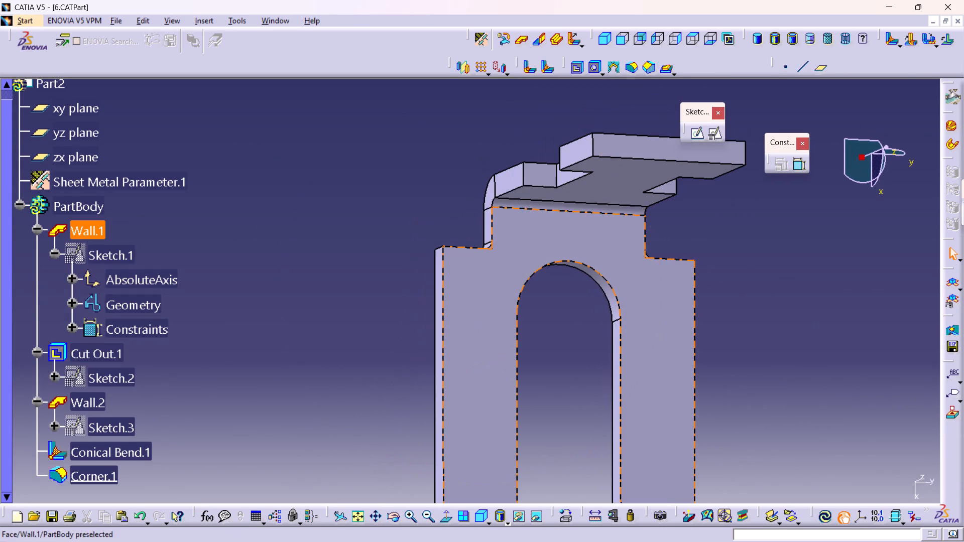
middle_click_drag(483, 326, 470, 248)
right_click(483, 326)
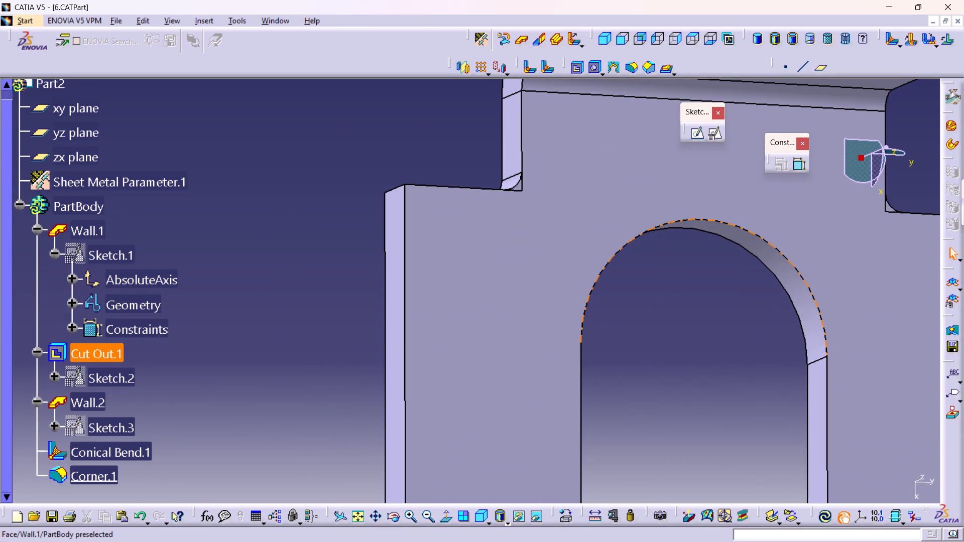
middle_click_drag(622, 345, 632, 379)
right_click(622, 345)
middle_click_drag(655, 419, 634, 392)
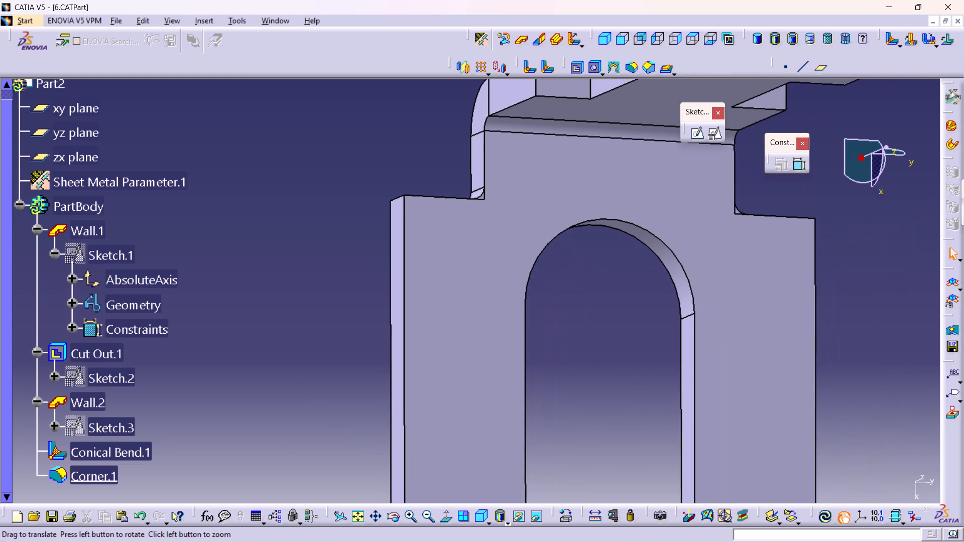
middle_click_drag(634, 392, 632, 391)
middle_click_drag(462, 302, 457, 270)
right_click(462, 302)
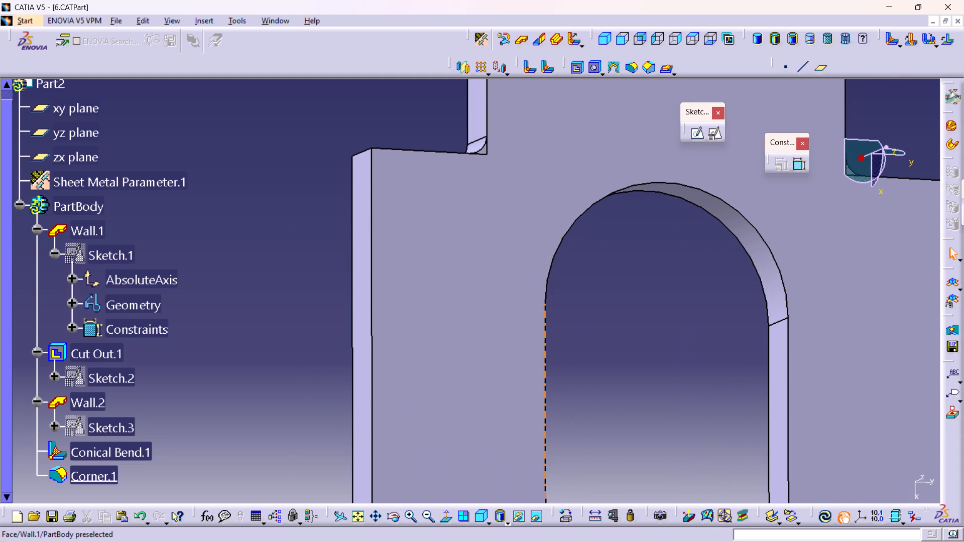
middle_click_drag(596, 212, 602, 283)
right_click(596, 212)
scroll(602, 283, "up", 1)
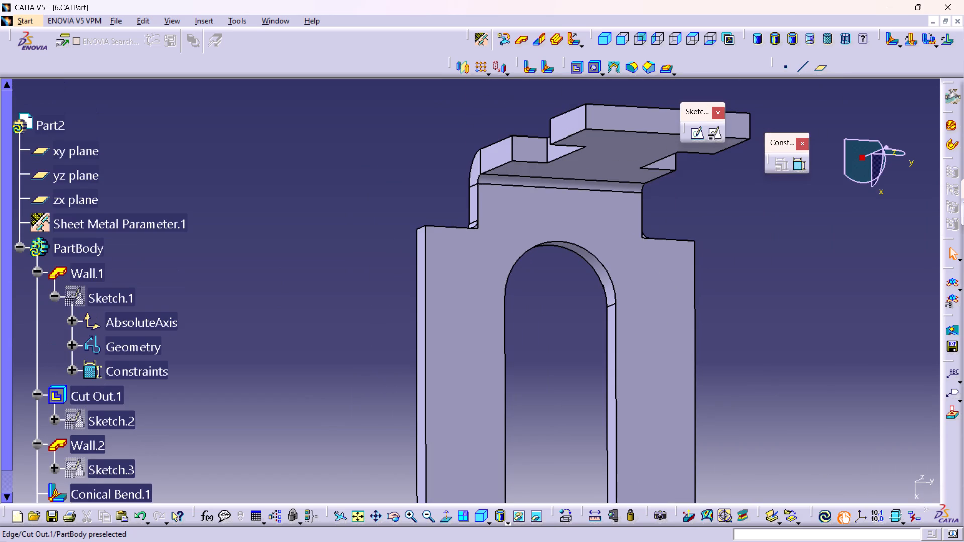
Round the two inner edges where Wall.2's web meets its lower flange with a 0.3 mm radius Corner.
middle_click_drag(522, 286, 565, 430)
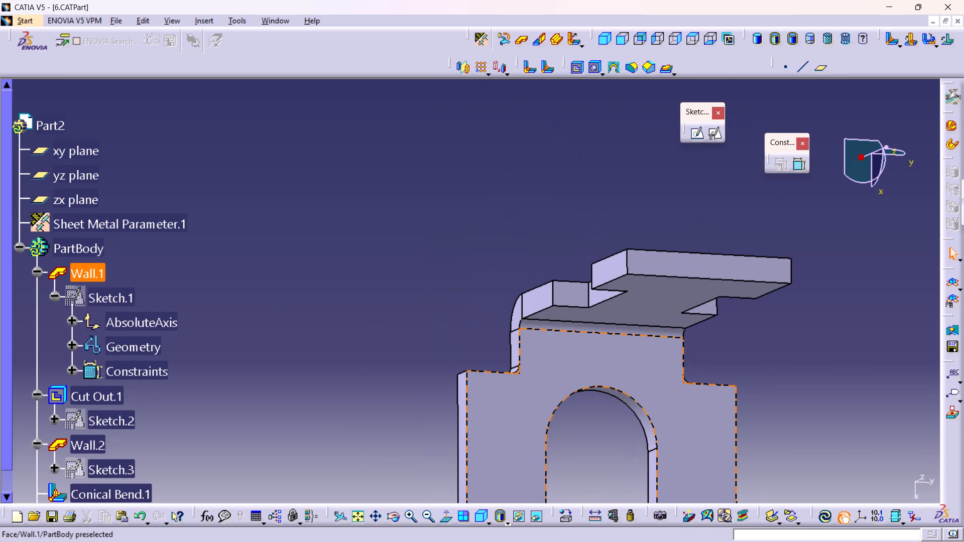
middle_click_drag(613, 349, 607, 325)
right_click_drag(613, 349, 608, 327)
middle_click_drag(577, 281, 572, 264)
right_click(577, 281)
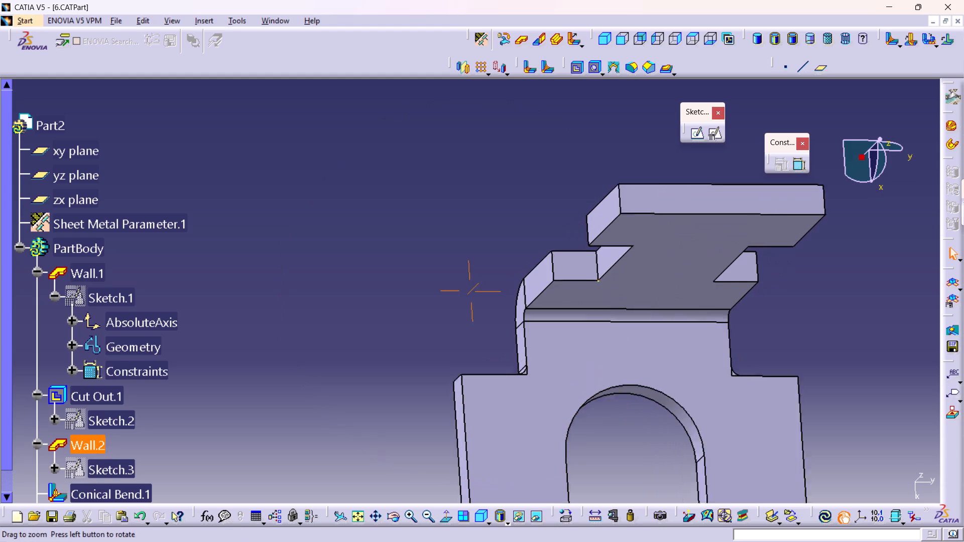
middle_click_drag(572, 264, 565, 221)
left_click(678, 245)
middle_click_drag(785, 303, 533, 288)
right_click_drag(785, 303, 533, 288)
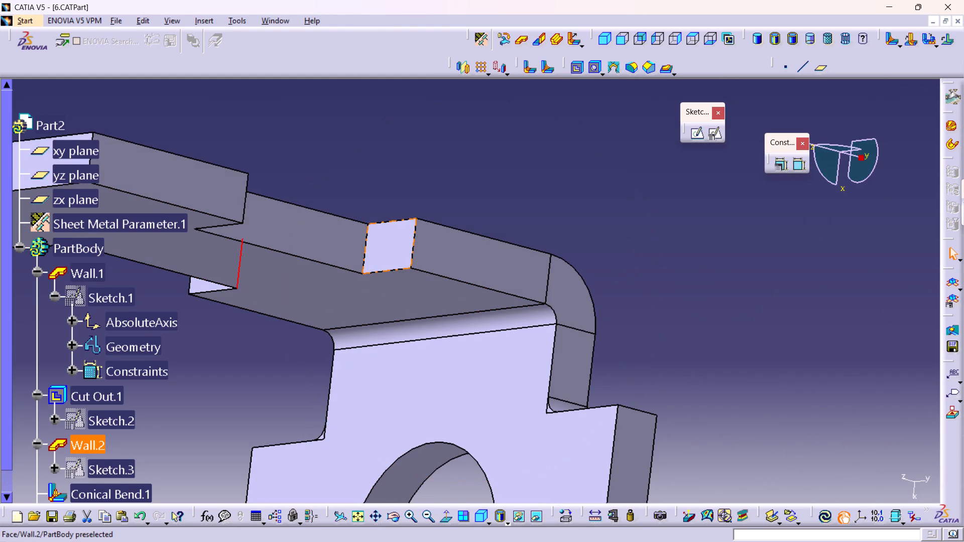
left_click(364, 247, "ctrl")
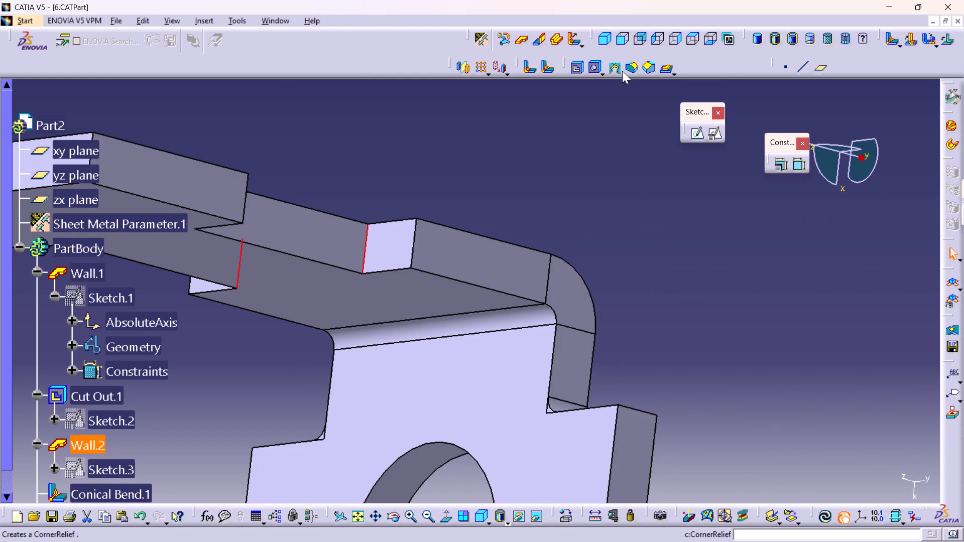
left_click(628, 68)
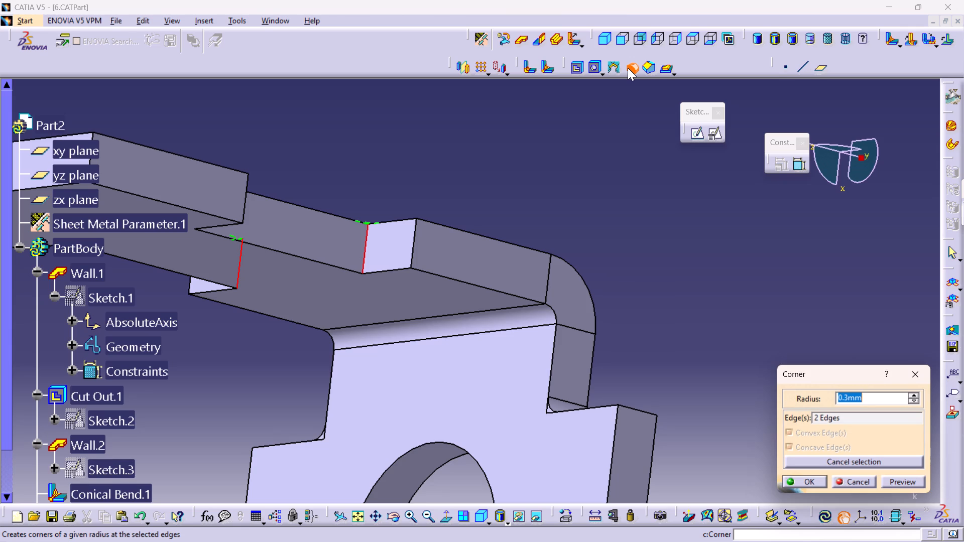
middle_click_drag(242, 269, 277, 195)
right_click_drag(242, 269, 277, 195)
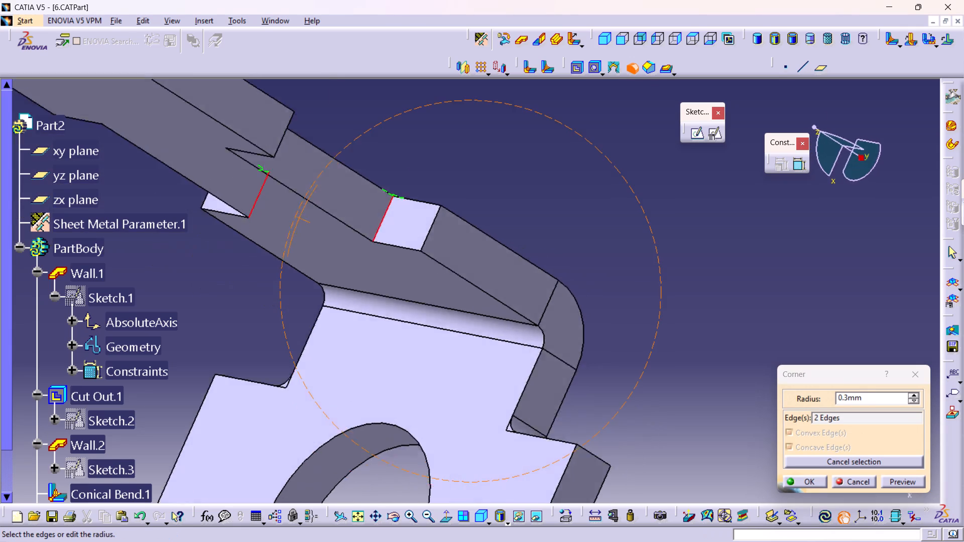
right_click_drag(277, 195, 385, 76)
middle_click_drag(277, 195, 385, 76)
middle_click_drag(379, 160, 506, 130)
right_click_drag(389, 161, 506, 130)
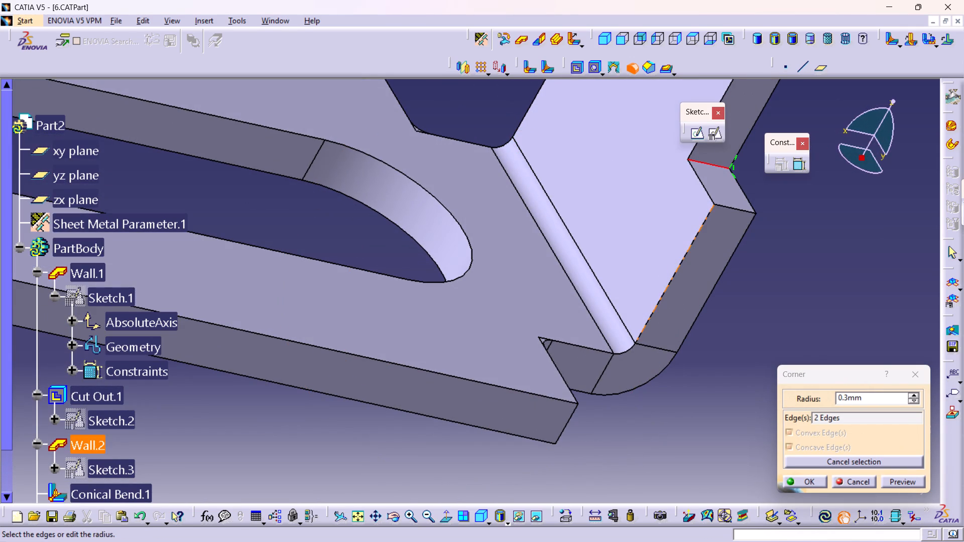
middle_click_drag(684, 187, 681, 175)
right_click(684, 187)
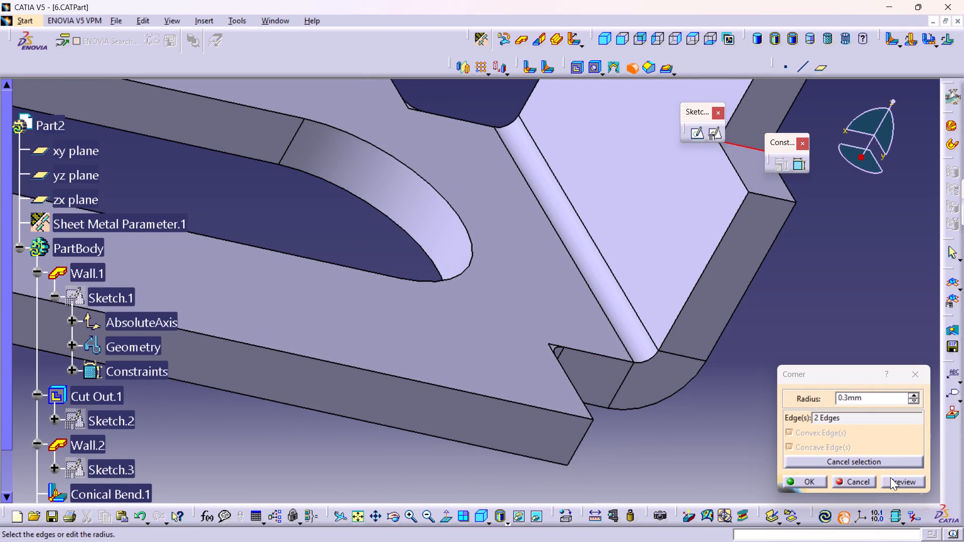
left_click(896, 481)
left_click(811, 481)
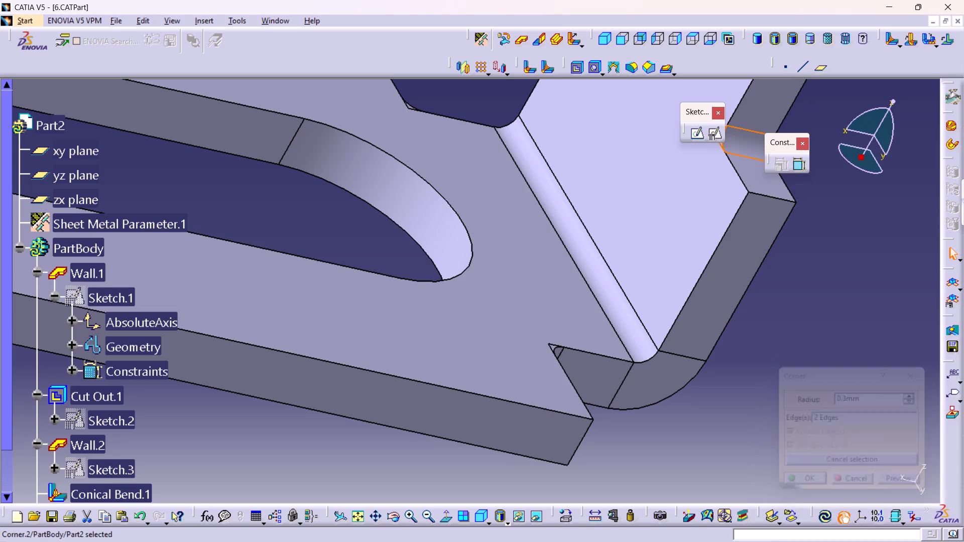
left_click(792, 354)
Examine the I-shaped wall and its rounded inner corners, including in an isometric view.
middle_click_drag(627, 270, 629, 404)
middle_click_drag(576, 347, 591, 390)
right_click(576, 347)
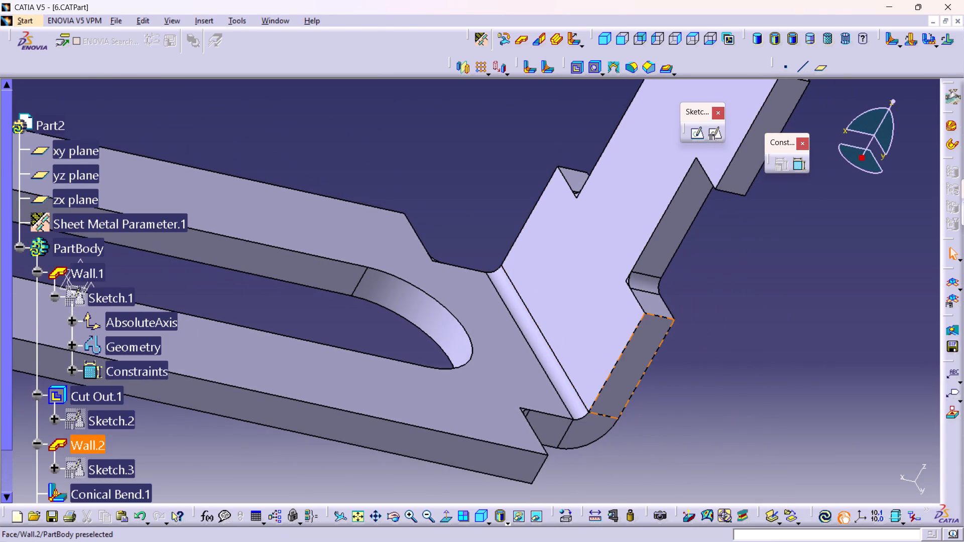
left_click(598, 37)
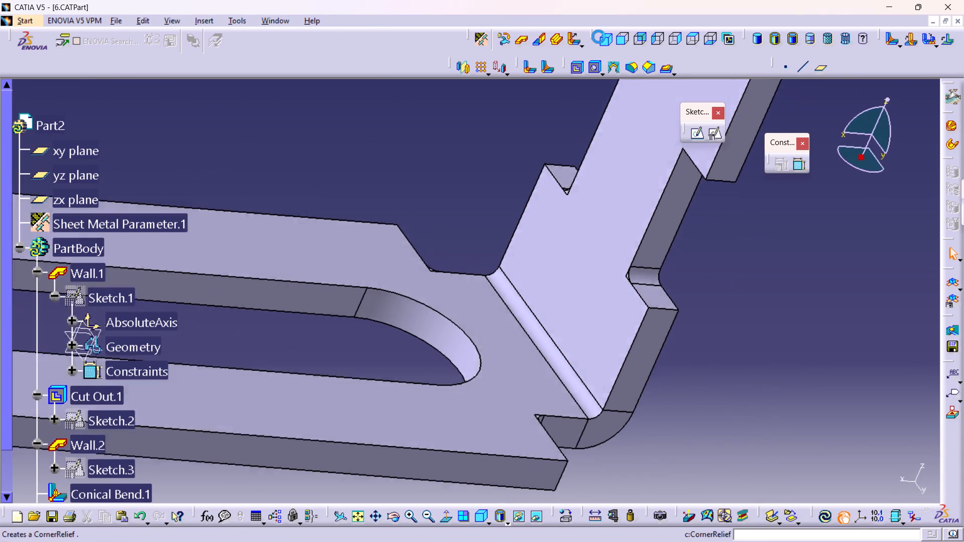
middle_click_drag(421, 268, 432, 293)
right_click(421, 268)
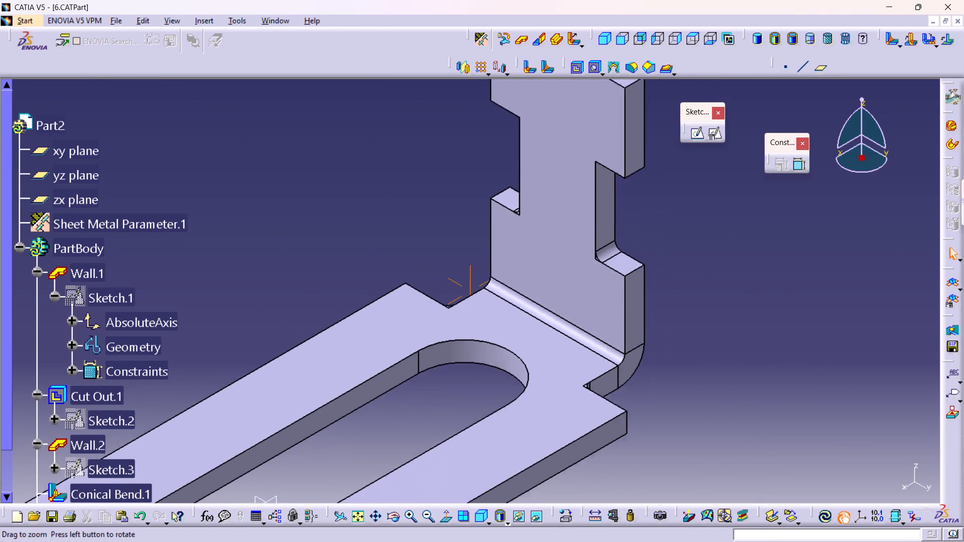
middle_click_drag(432, 293, 441, 316)
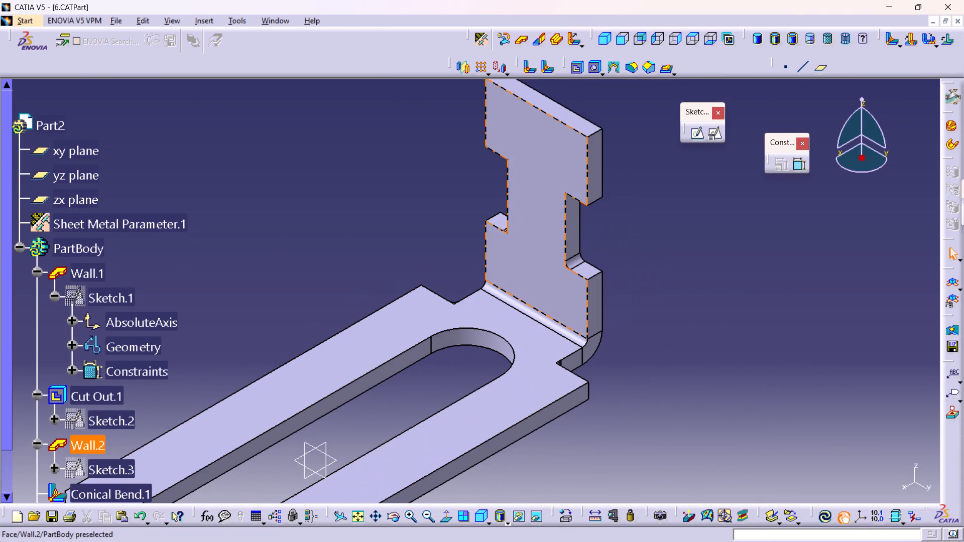
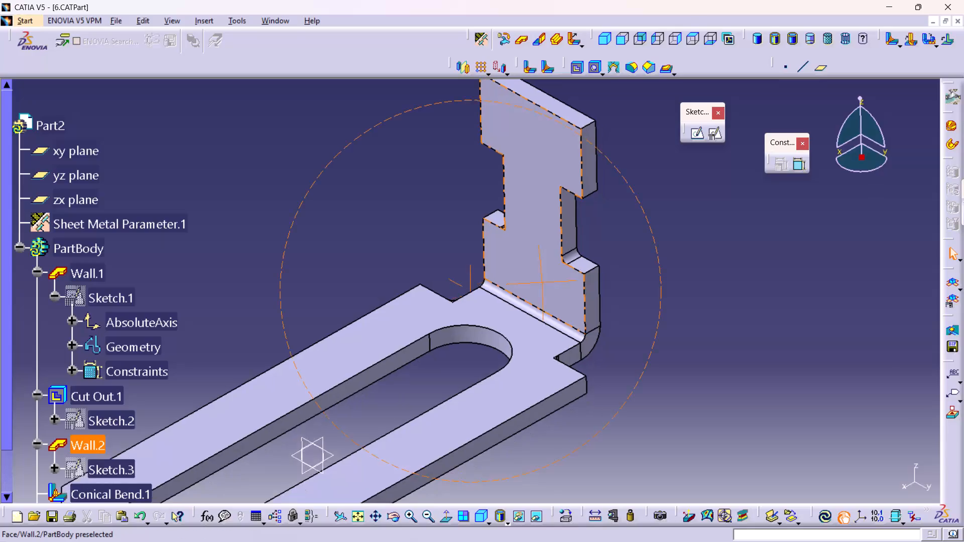
Select the two inner edges where Wall.2's web meets its upper flange.
middle_click_drag(550, 201, 485, 454)
middle_click_drag(463, 383, 446, 287)
right_click_drag(463, 383, 446, 287)
middle_click_drag(494, 293, 503, 472)
middle_click_drag(455, 438, 455, 368)
right_click_drag(455, 438, 454, 419)
middle_click_drag(430, 432, 474, 252)
scroll(474, 252, "up", 1)
left_click(495, 321)
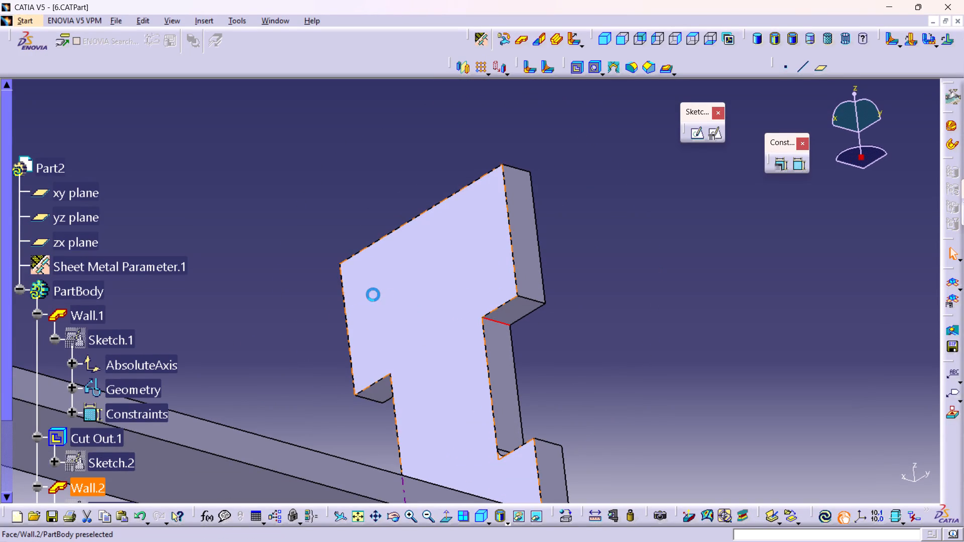
middle_click_drag(295, 313, 494, 326)
right_click_drag(295, 313, 494, 326)
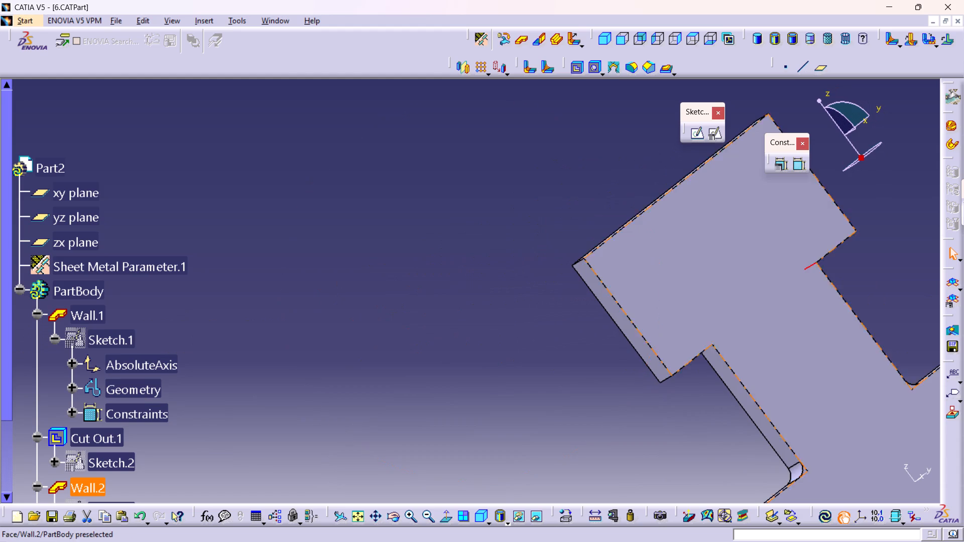
middle_click_drag(667, 362, 524, 477)
middle_click_drag(514, 467, 536, 325)
right_click_drag(514, 467, 536, 325)
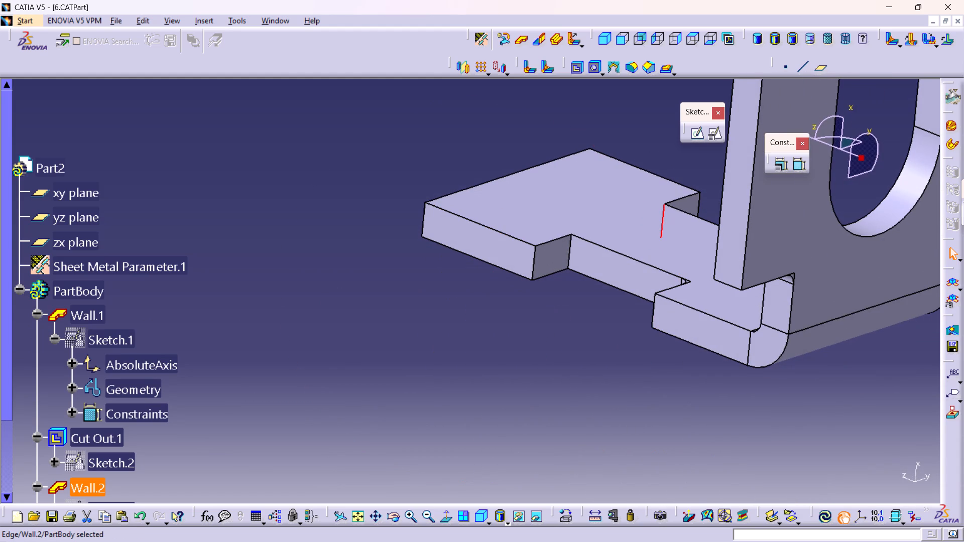
left_click(571, 246, "ctrl")
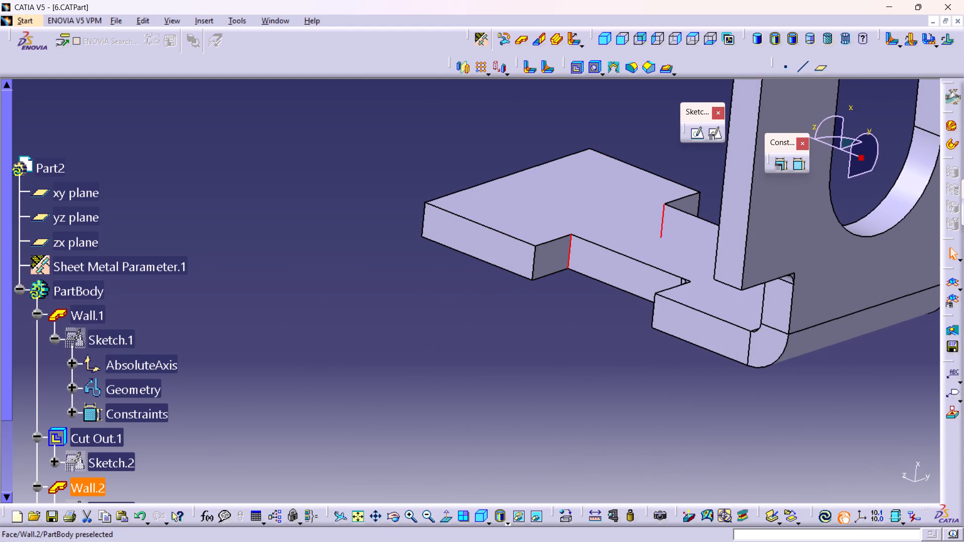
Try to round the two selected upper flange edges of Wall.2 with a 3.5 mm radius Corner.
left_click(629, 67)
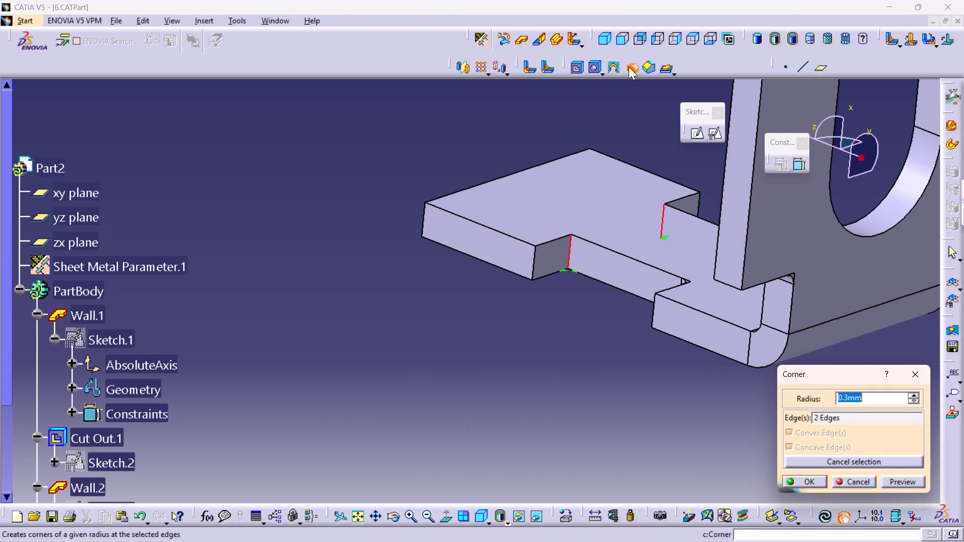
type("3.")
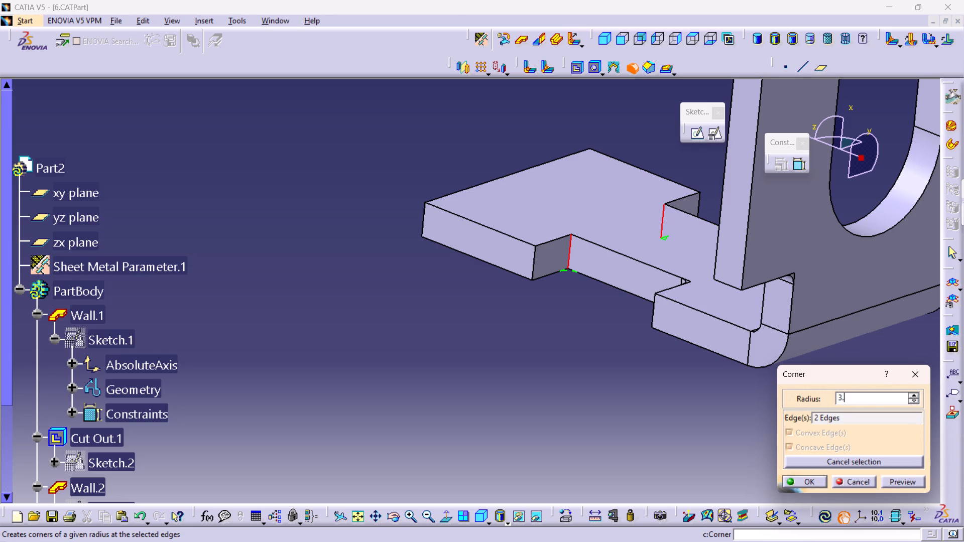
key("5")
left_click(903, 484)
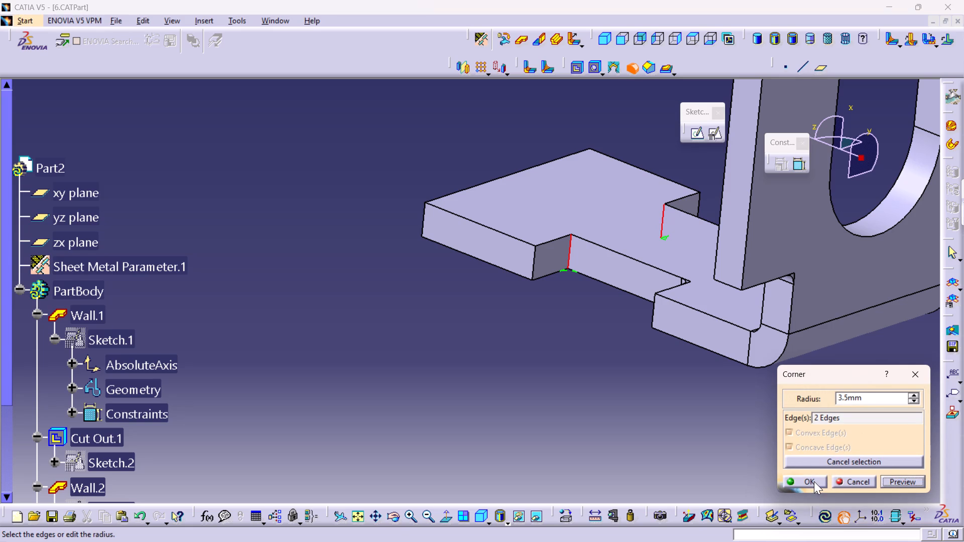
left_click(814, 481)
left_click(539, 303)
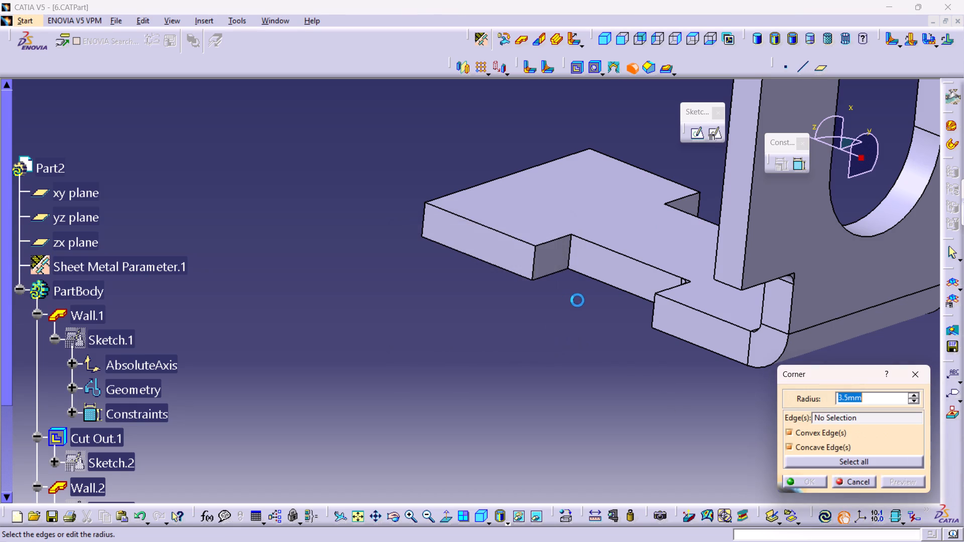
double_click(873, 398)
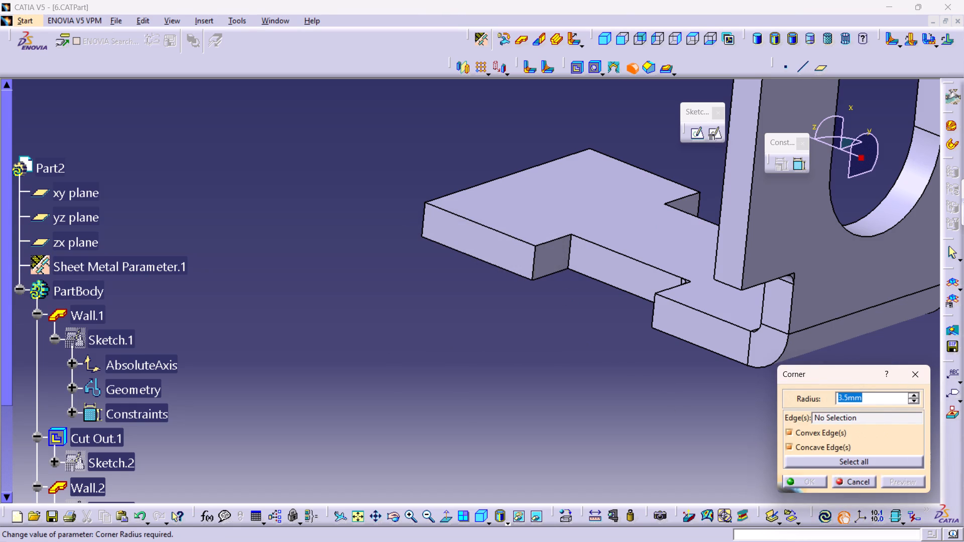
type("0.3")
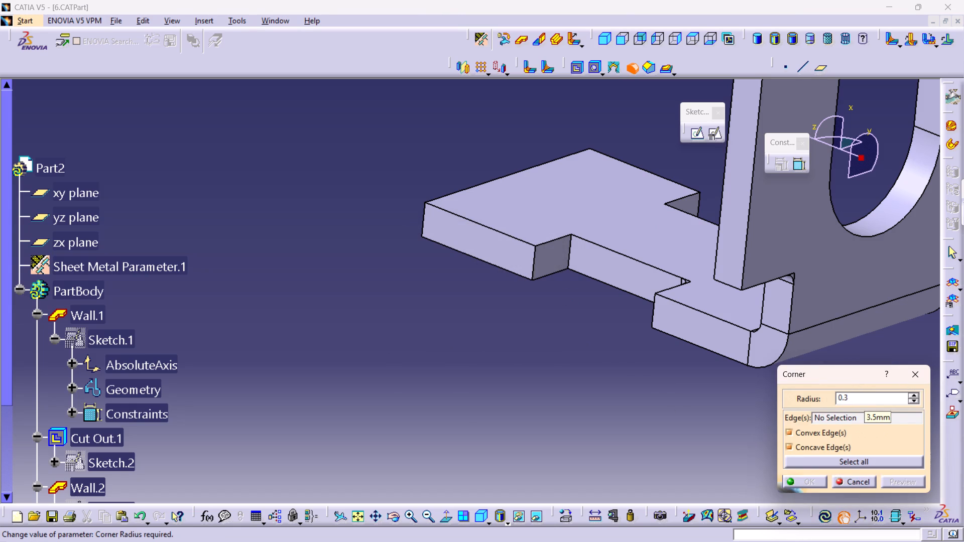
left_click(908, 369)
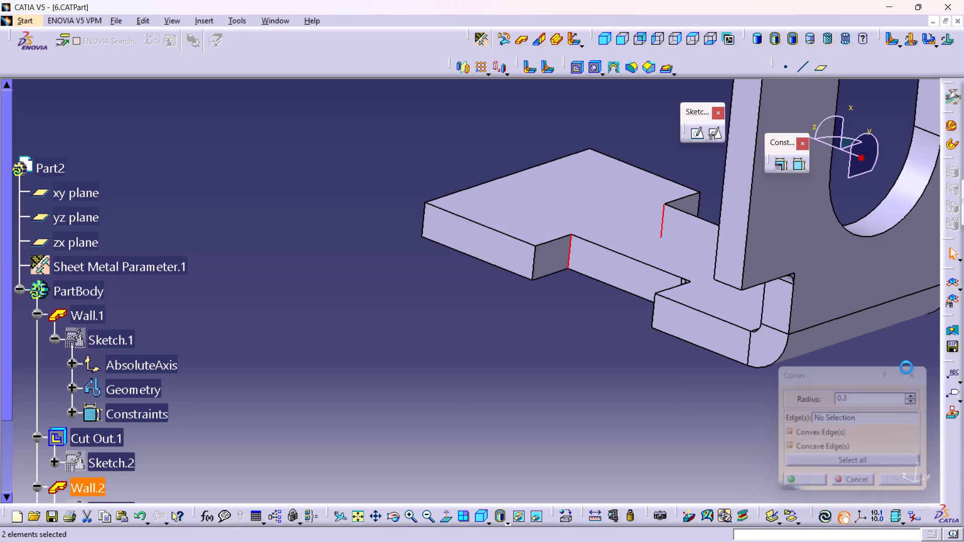
Round the two selected inner edges beneath Wall.2's upper flange with a 0.3 mm radius Corner.
left_click(637, 63)
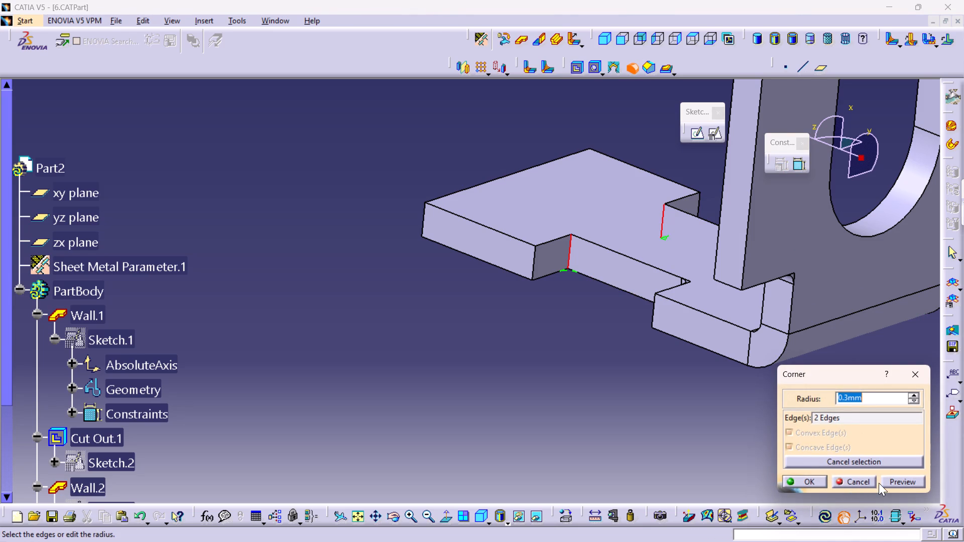
left_click(815, 478)
left_click(608, 444)
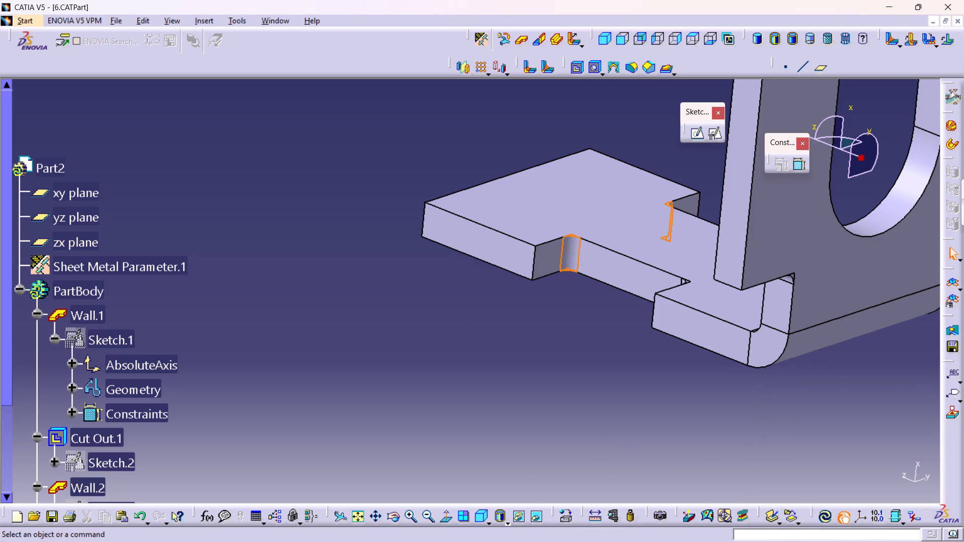
Examine the whole part in an isometric view, including the I-shaped wall and the slotted base wall with its chamfered end.
middle_click_drag(625, 339, 612, 391)
right_click_drag(625, 339, 612, 391)
left_click(600, 39)
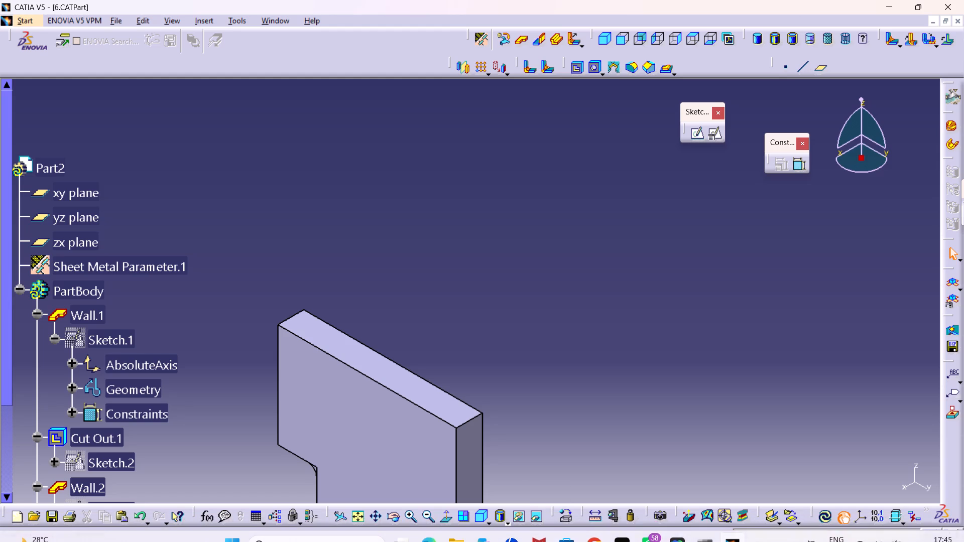
left_click(603, 40)
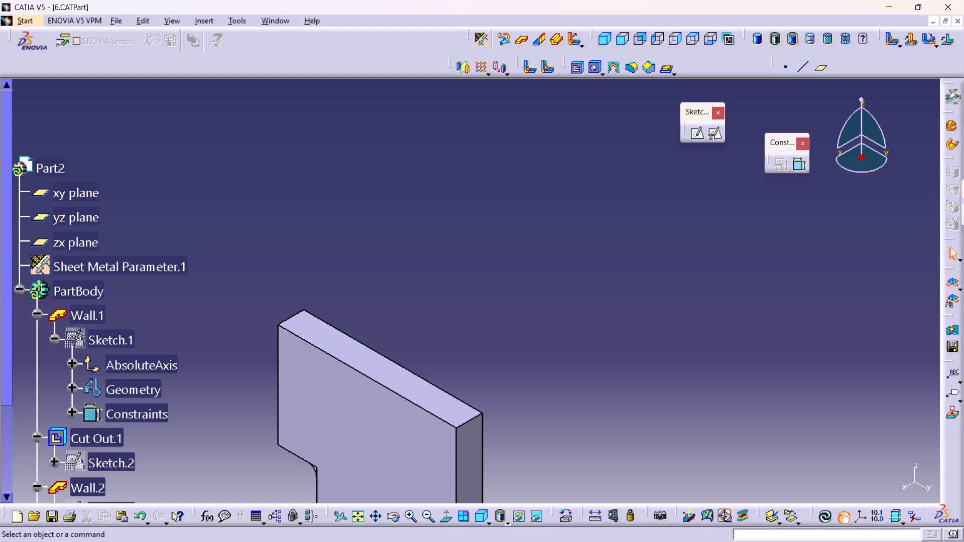
middle_click_drag(506, 237, 521, 313)
right_click(506, 237)
middle_click_drag(521, 316, 546, 210)
middle_click_drag(501, 361, 522, 301)
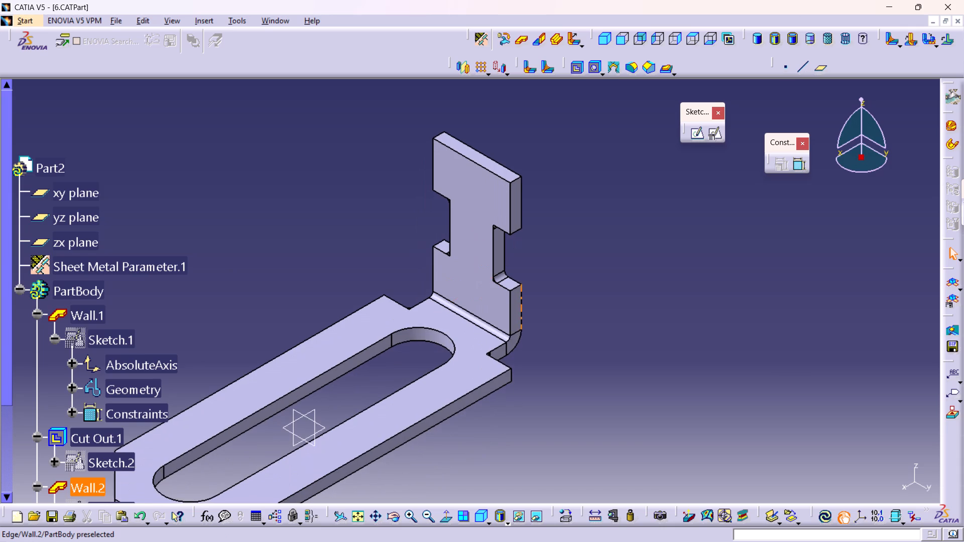
middle_click_drag(474, 358, 525, 317)
right_click(522, 298)
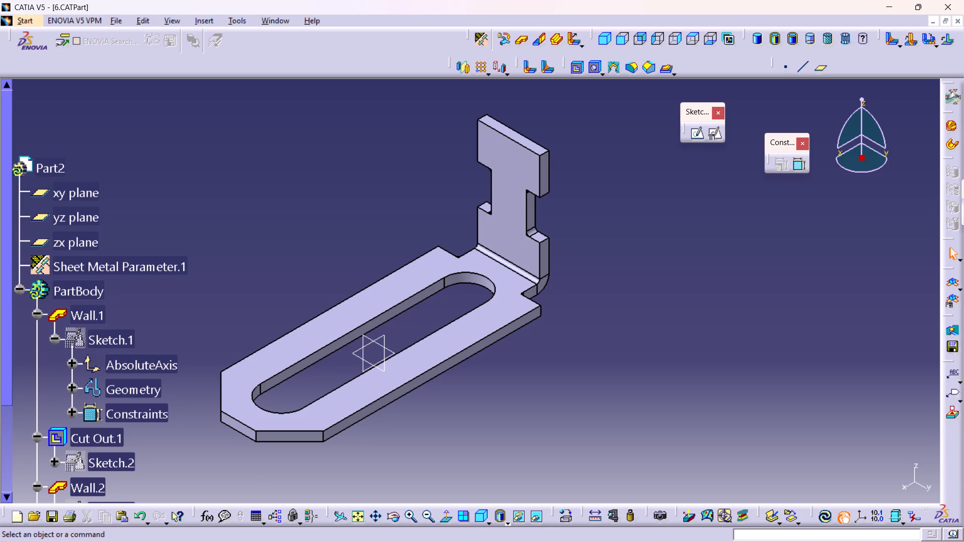
middle_click_drag(206, 467, 280, 425)
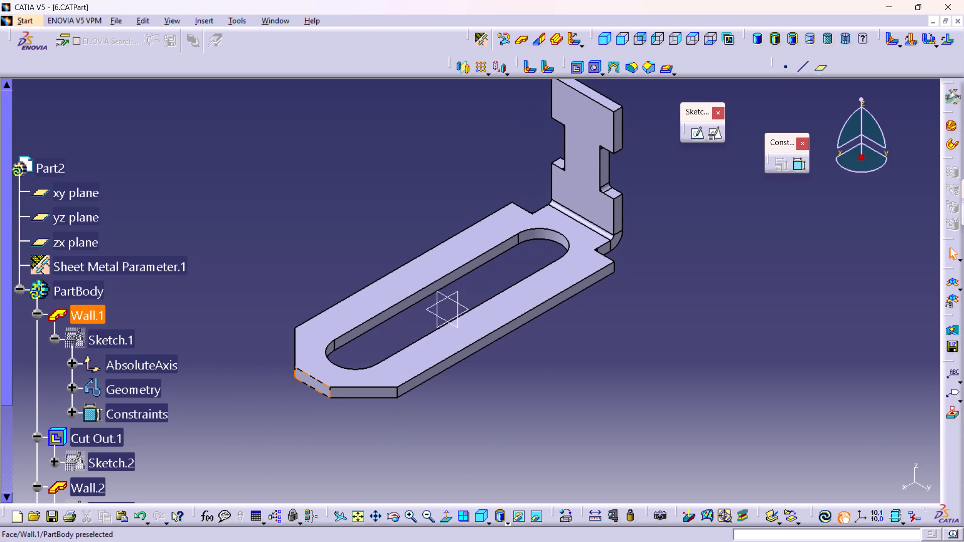
middle_click_drag(311, 435, 307, 405)
right_click(311, 435)
middle_click_drag(307, 419, 382, 369)
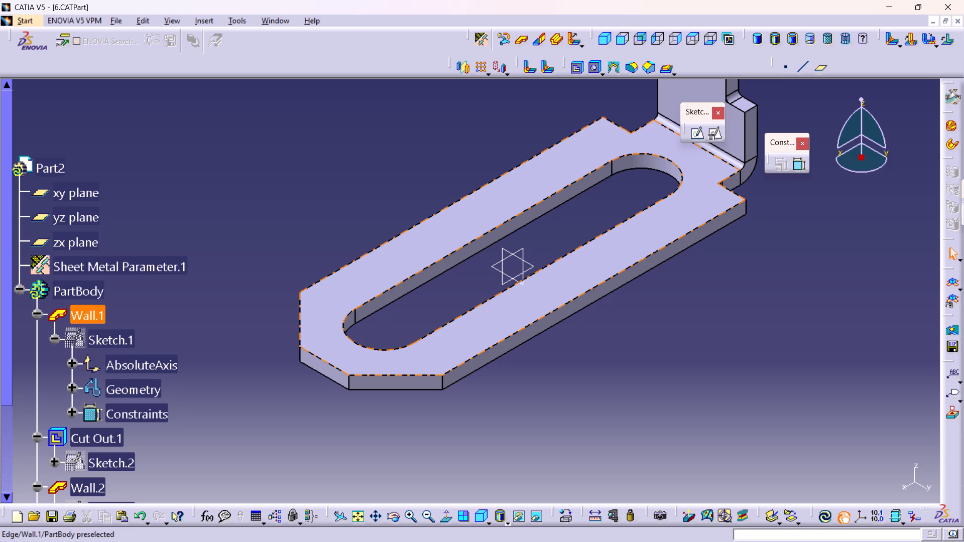
scroll(963, 541, "up", 1)
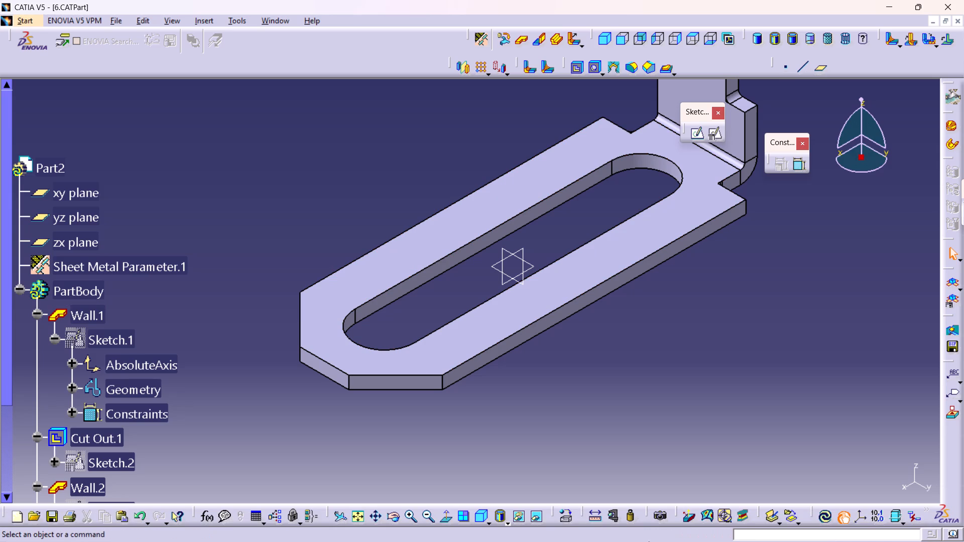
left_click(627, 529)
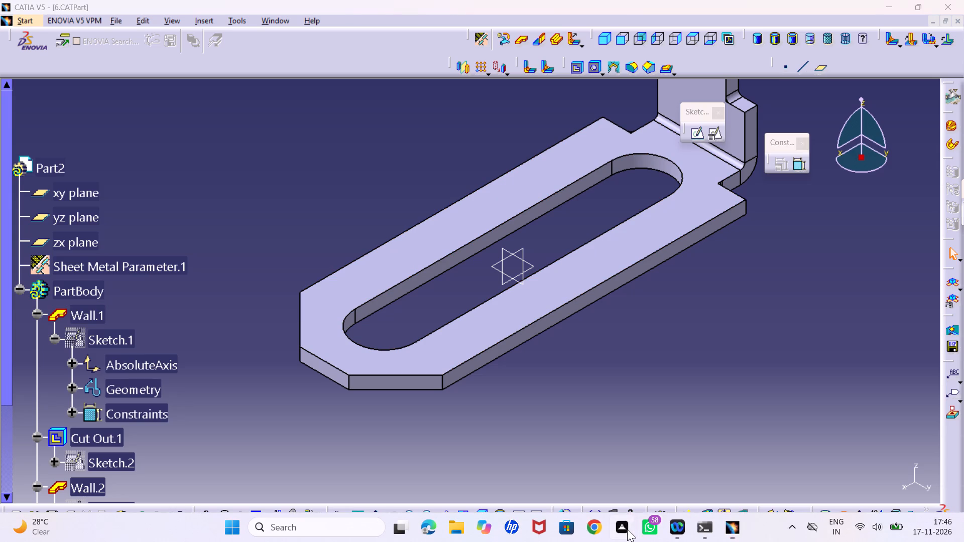
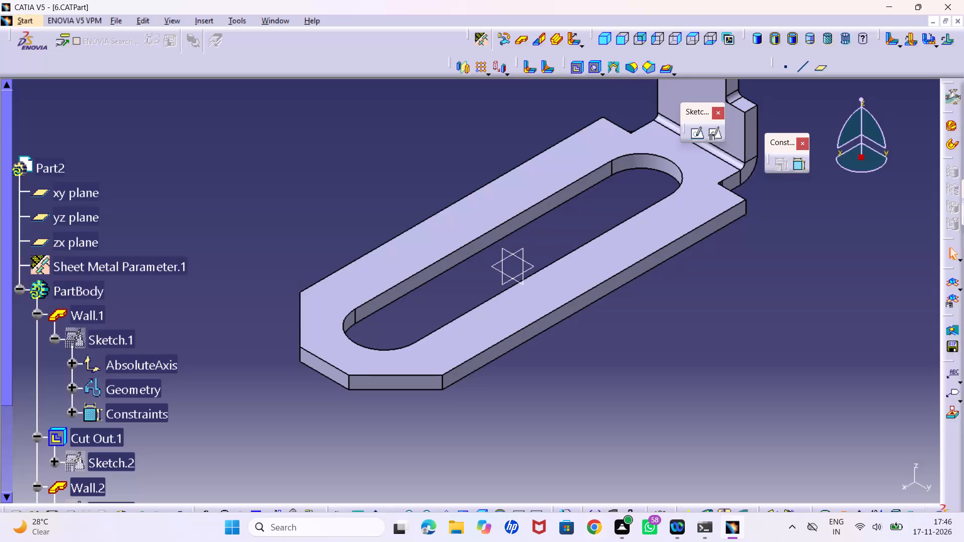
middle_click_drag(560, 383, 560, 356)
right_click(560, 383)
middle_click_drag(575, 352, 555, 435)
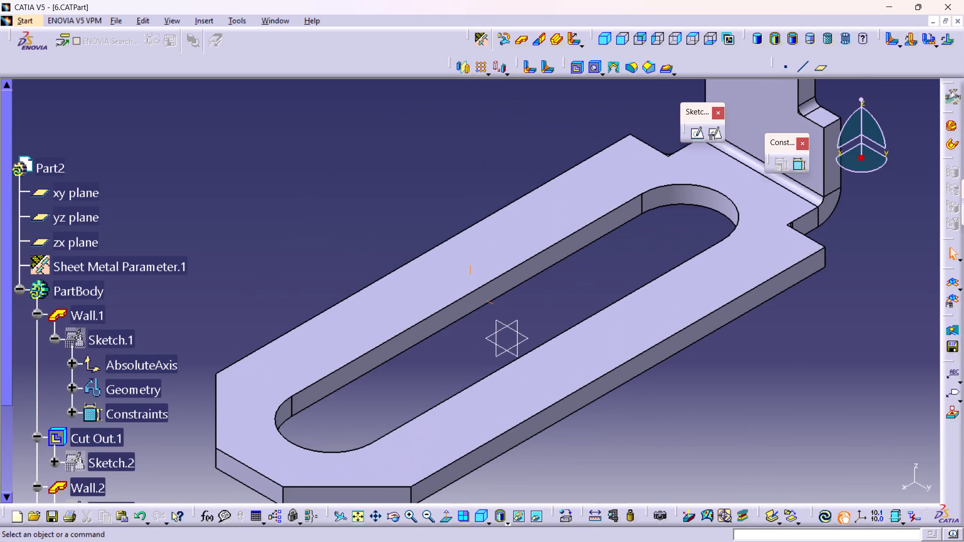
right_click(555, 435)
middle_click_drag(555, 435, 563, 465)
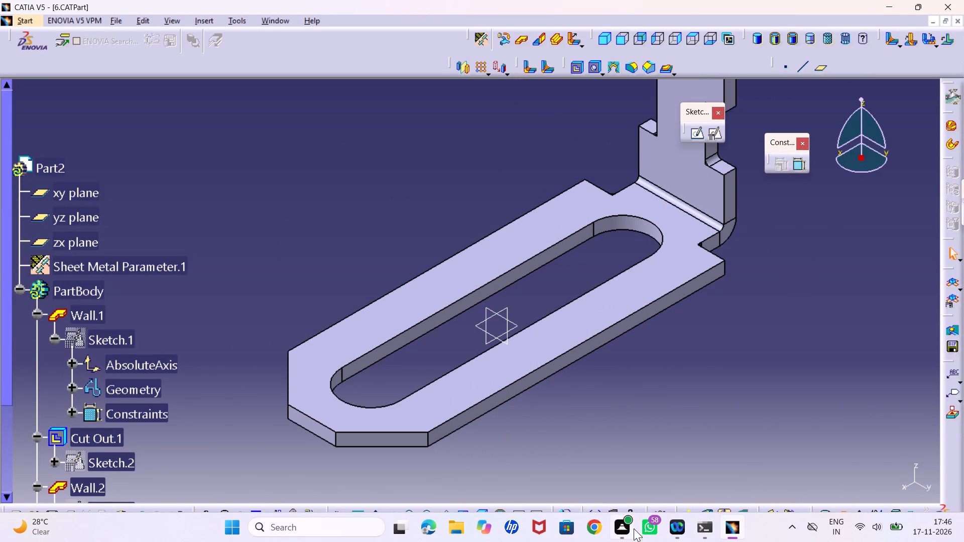
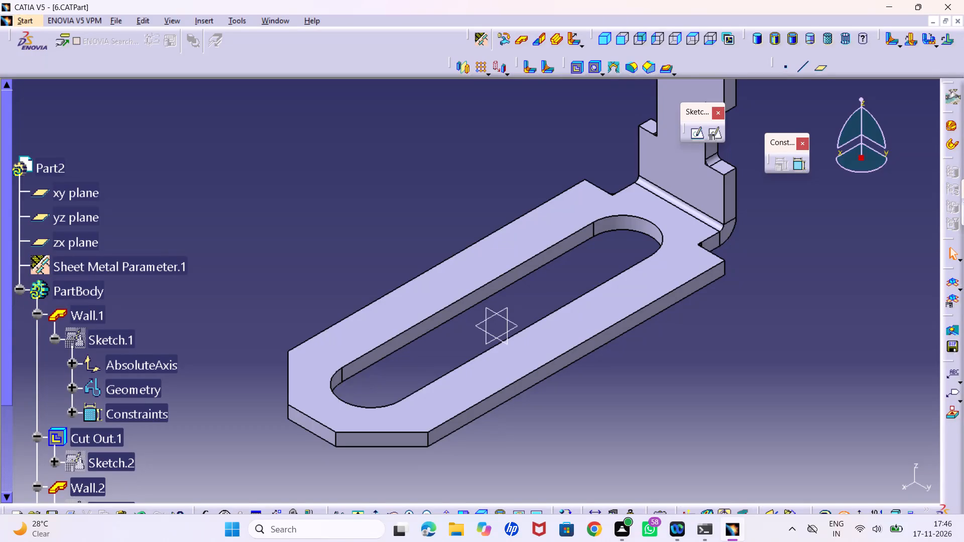
Round the two outer corners at the free end of the I-shaped wall with 0.3 mm corners.
middle_click_drag(475, 464, 657, 383)
right_click_drag(477, 463, 657, 383)
middle_click_drag(413, 297, 434, 227)
right_click_drag(413, 297, 428, 231)
middle_click_drag(514, 231, 515, 240)
right_click(515, 240)
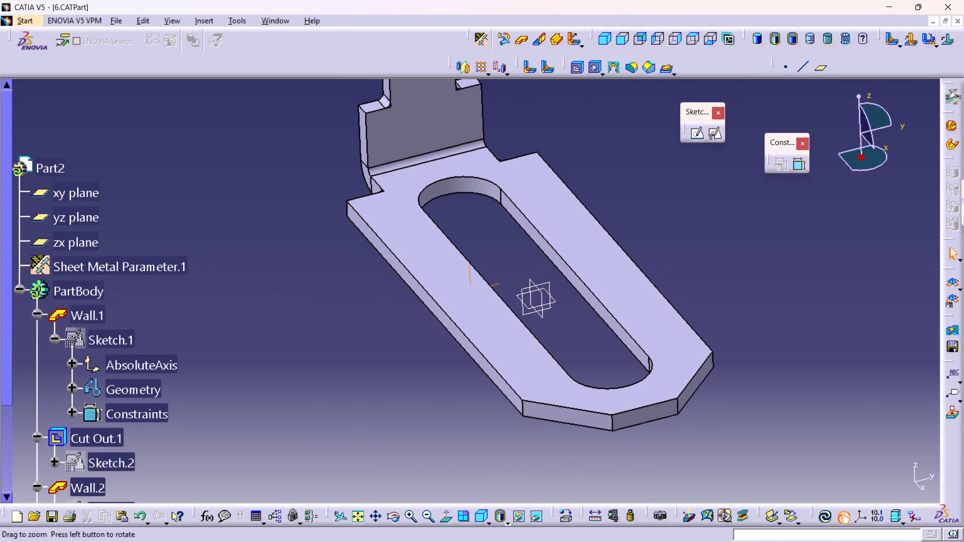
middle_click_drag(515, 240, 537, 291)
middle_click_drag(641, 262, 637, 234)
right_click(641, 262)
middle_click_drag(636, 228, 605, 229)
middle_click_drag(539, 203, 582, 295)
middle_click_drag(338, 164, 368, 176)
right_click_drag(338, 165, 368, 176)
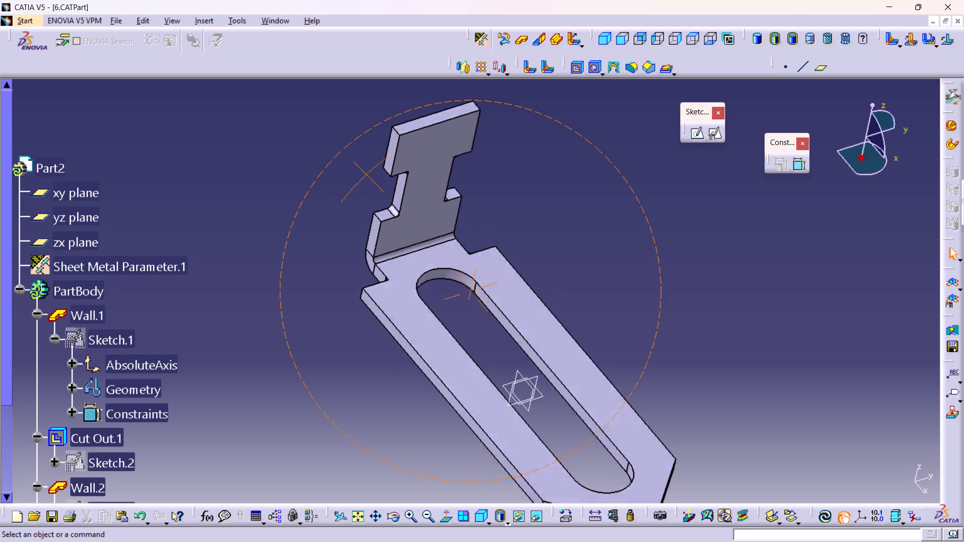
right_click_drag(368, 176, 402, 226)
middle_click_drag(368, 176, 402, 226)
left_click(394, 138)
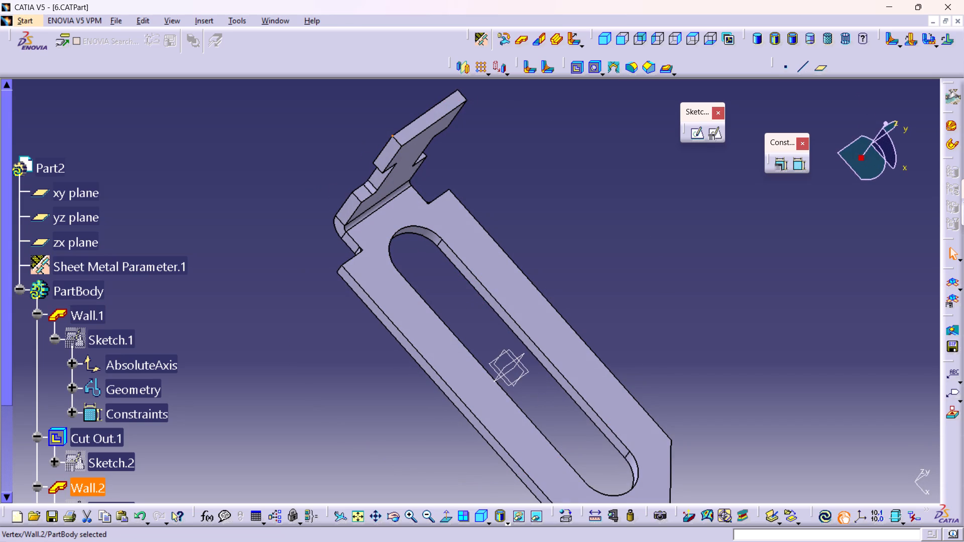
left_click(513, 197)
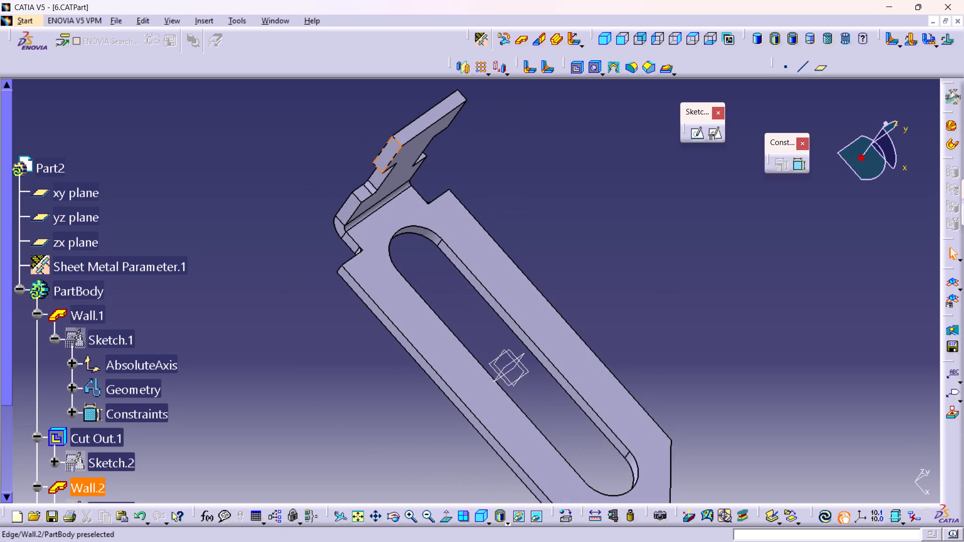
left_click(395, 139, "ctrl")
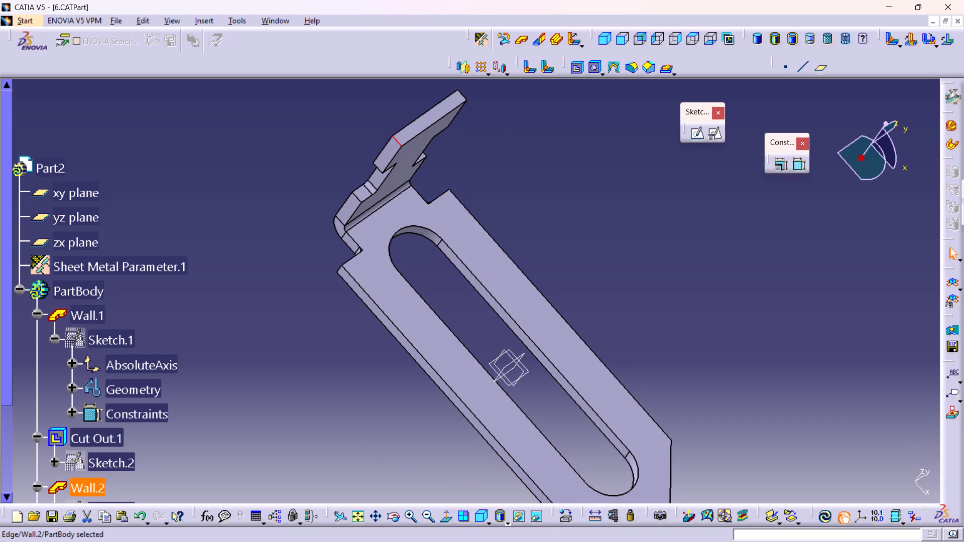
middle_click_drag(516, 193, 354, 248)
right_click_drag(516, 193, 351, 247)
middle_click_drag(427, 143, 436, 185)
right_click_drag(428, 143, 436, 185)
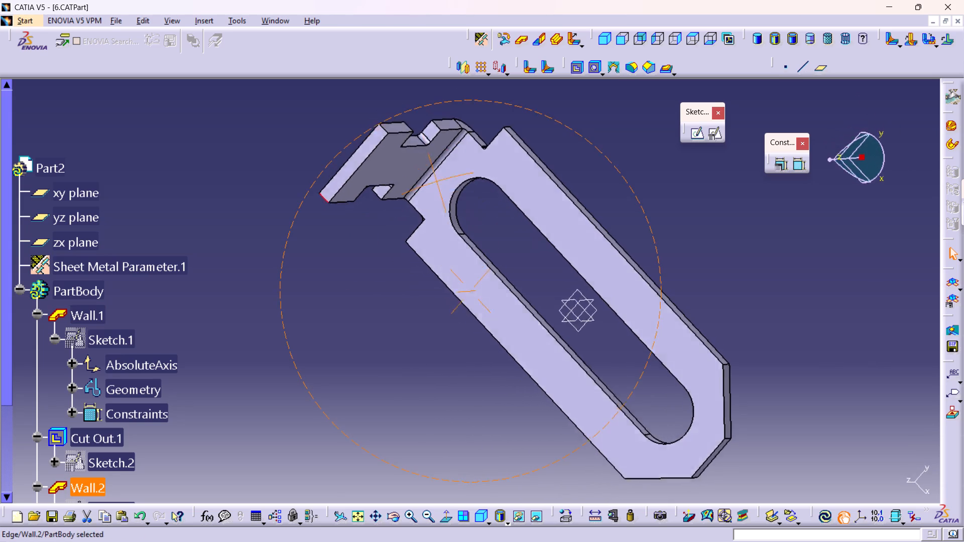
right_click_drag(436, 185, 450, 236)
middle_click_drag(436, 185, 452, 236)
double_click(631, 68)
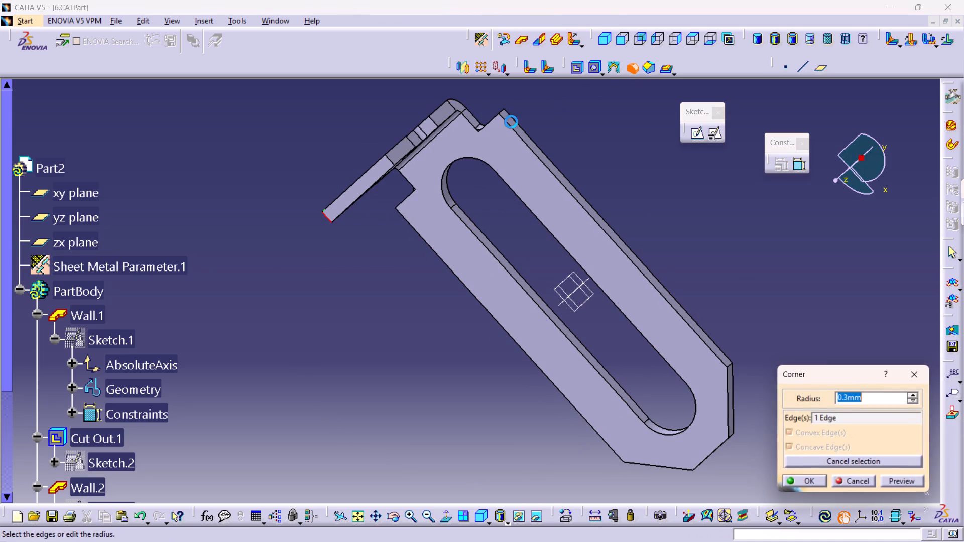
left_click(390, 158)
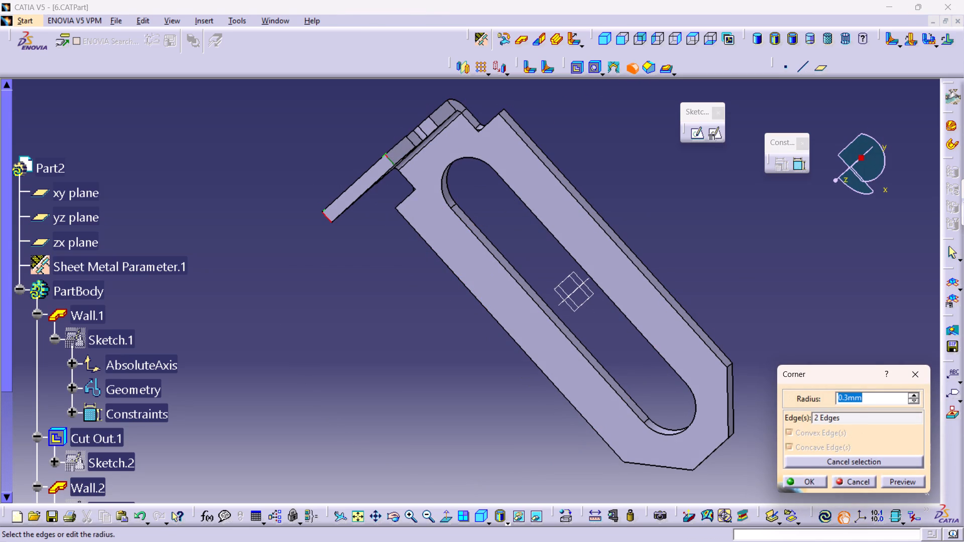
left_click(793, 481)
left_click(754, 234)
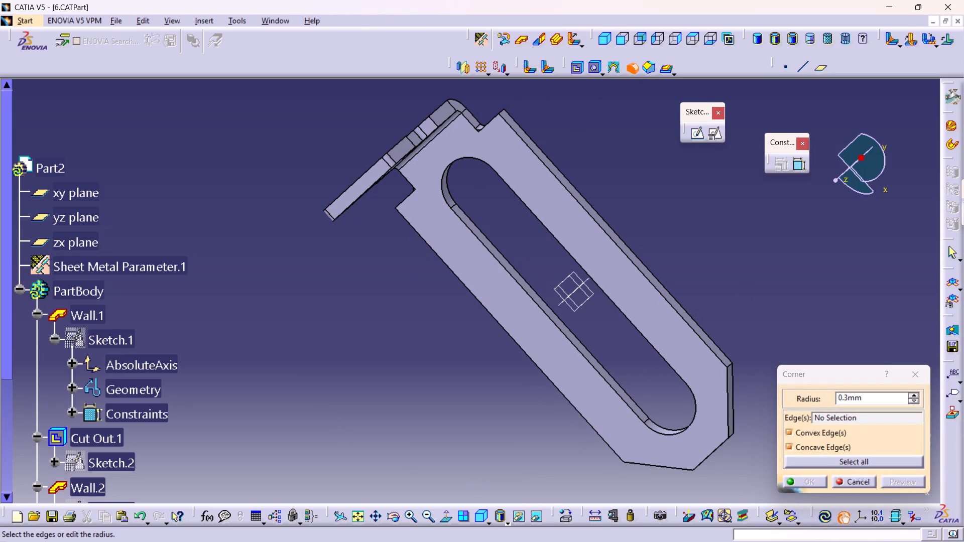
Round the two outer corners of the I-shaped wall's flange nearest the bend, on its free-end side, with 0.3 mm corners.
middle_click_drag(498, 364, 509, 161)
right_click_drag(497, 354, 509, 161)
middle_click_drag(357, 366, 368, 320)
right_click_drag(356, 362, 368, 320)
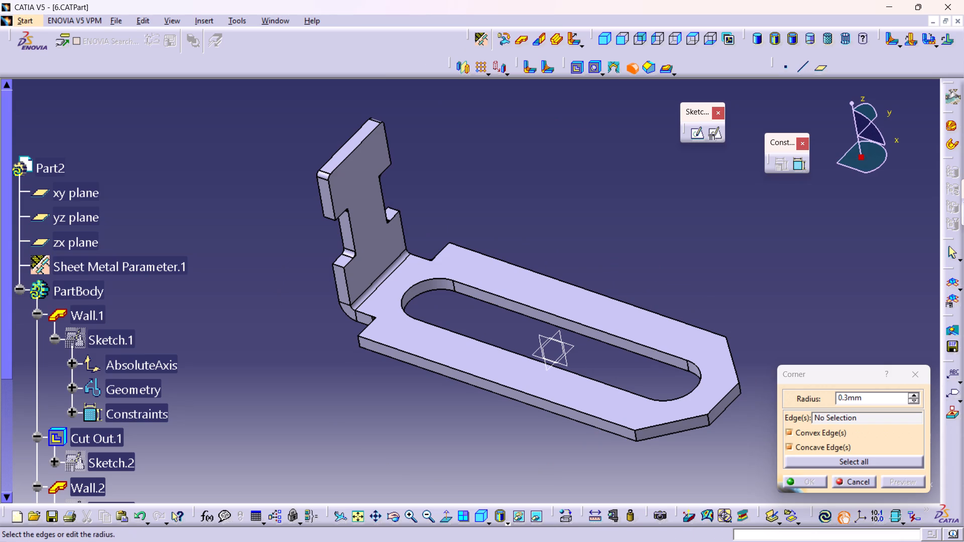
left_click(337, 265)
middle_click_drag(561, 270, 348, 353)
right_click_drag(561, 270, 348, 353)
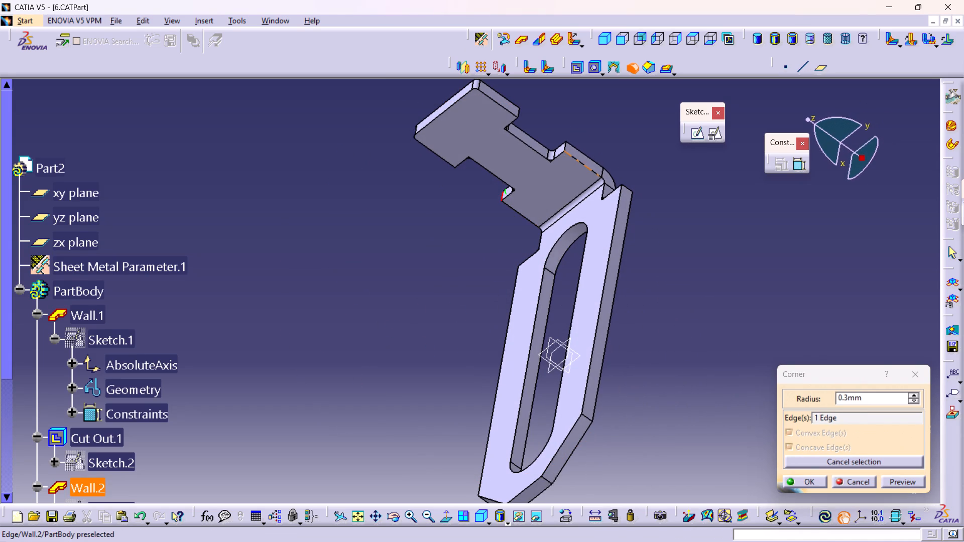
left_click(563, 147)
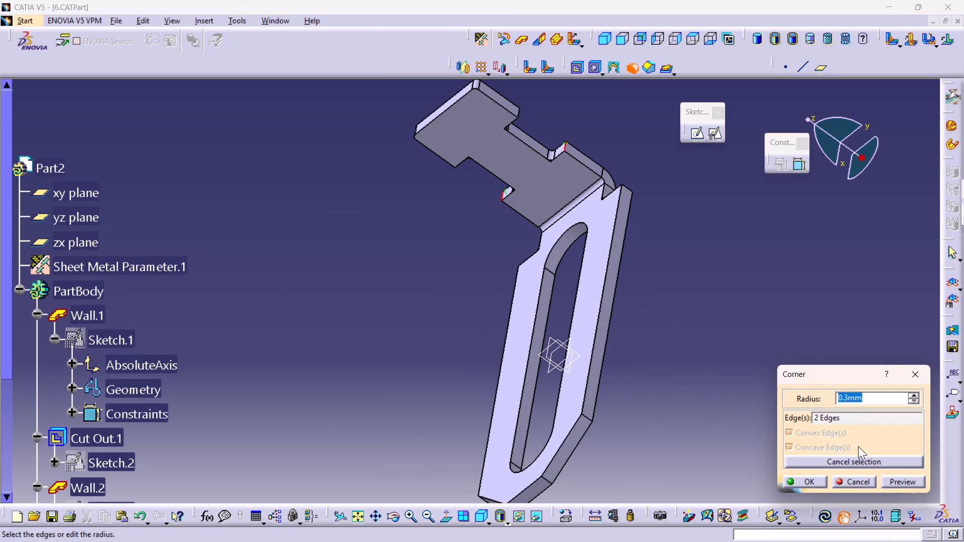
left_click(815, 479)
Round the two remaining outer corners of the I-shaped wall's free-end flange, facing the narrow web, with 0.3 mm corners.
middle_click_drag(280, 365, 324, 348)
right_click_drag(283, 364, 324, 348)
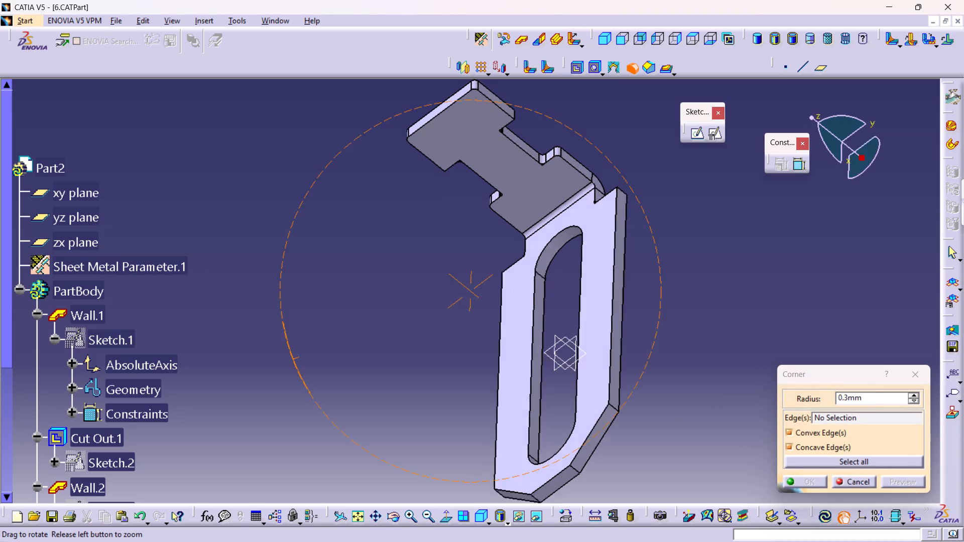
middle_click_drag(324, 348, 440, 318)
right_click_drag(324, 348, 440, 318)
middle_click_drag(251, 315, 284, 197)
right_click_drag(251, 315, 284, 197)
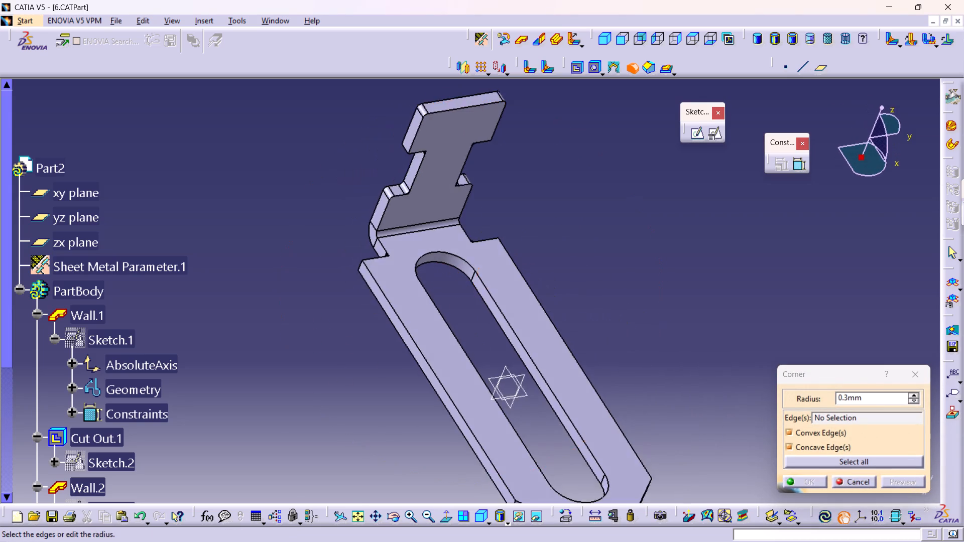
middle_click_drag(311, 171, 289, 425)
middle_click_drag(289, 409, 401, 263)
right_click_drag(312, 386, 398, 265)
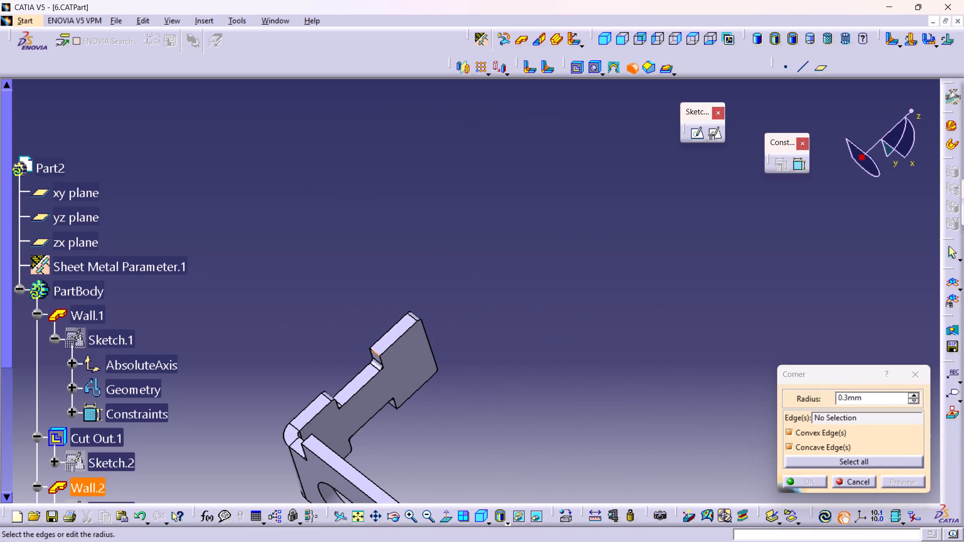
left_click(377, 353)
middle_click_drag(450, 399, 333, 238)
right_click_drag(449, 399, 333, 238)
scroll(288, 414, "up", 1)
middle_click_drag(288, 414, 311, 375)
right_click_drag(290, 410, 311, 375)
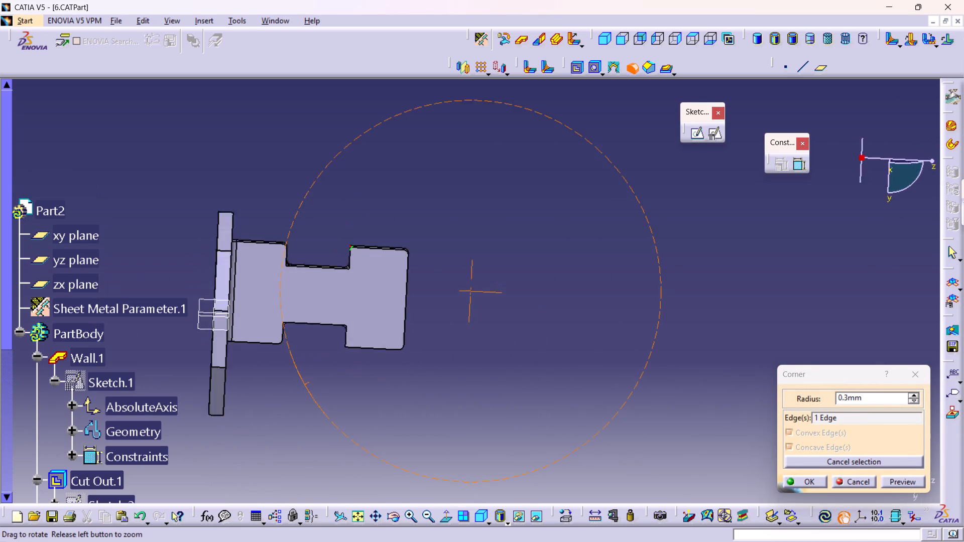
right_click_drag(311, 375, 456, 202)
middle_click_drag(311, 375, 456, 202)
middle_click_drag(457, 217, 457, 352)
left_click(425, 358)
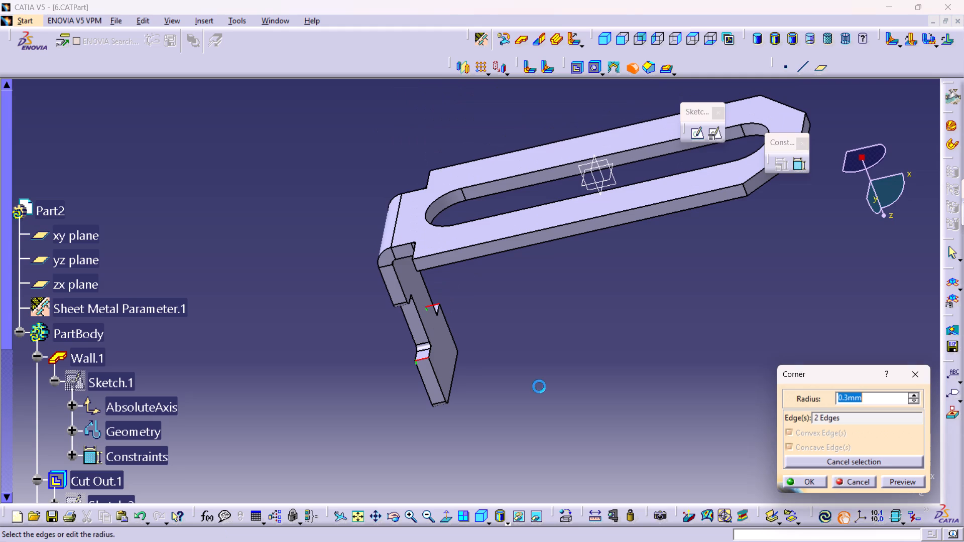
left_click(809, 484)
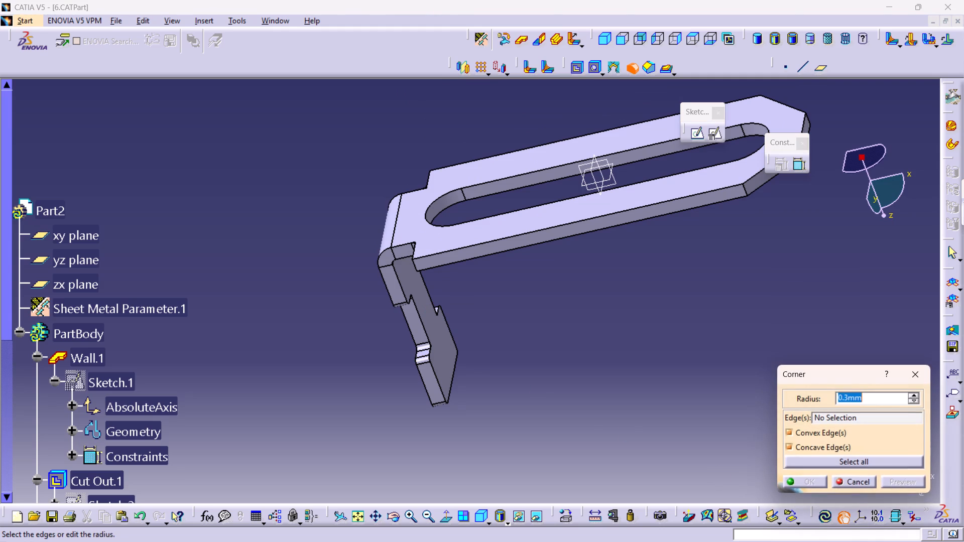
left_click(577, 426)
Examine the rounded corners of the I-shaped wall from several sides and in isometric view, and leave the Corner command.
middle_click_drag(436, 344, 298, 501)
right_click_drag(434, 344, 298, 501)
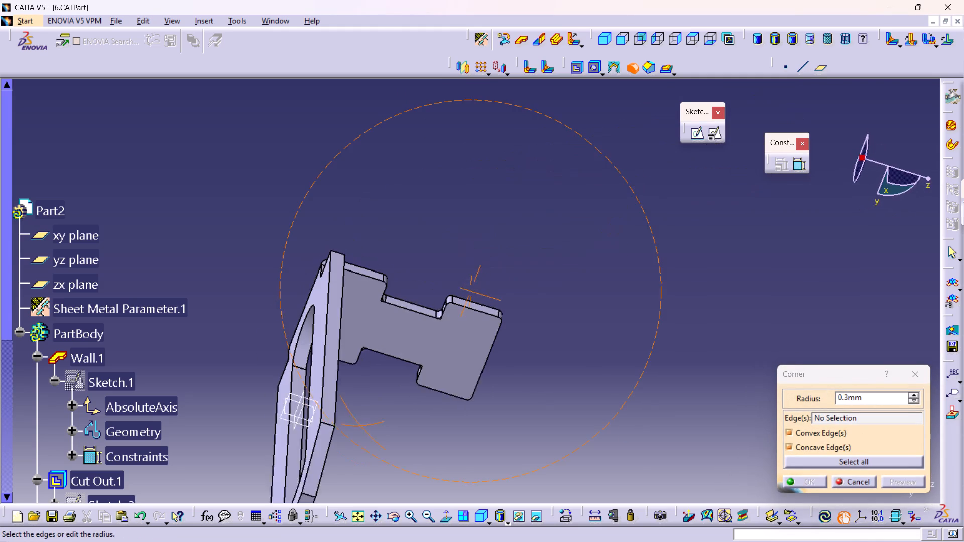
right_click_drag(298, 501, 298, 501)
middle_click_drag(298, 501, 297, 494)
middle_click_drag(374, 368, 324, 421)
right_click_drag(369, 367, 324, 424)
left_click(598, 32)
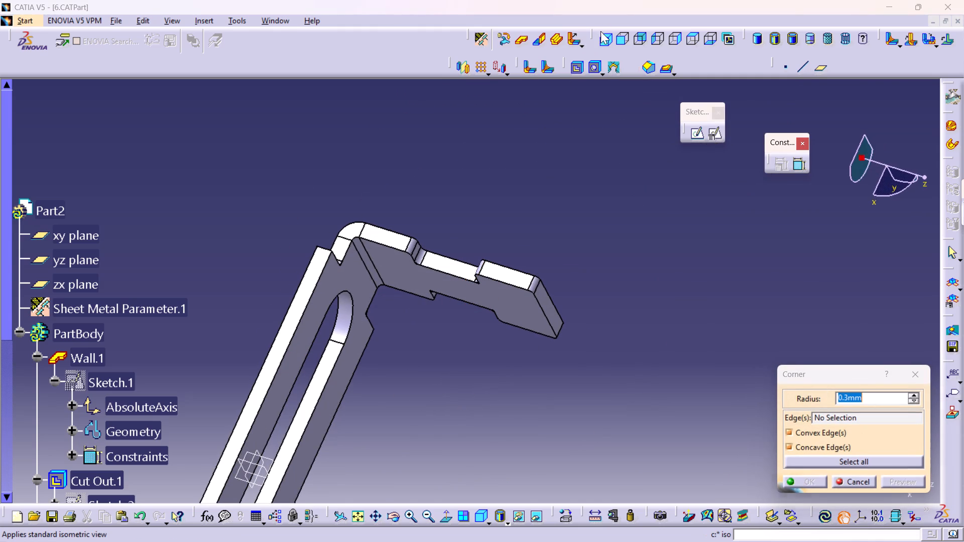
middle_click_drag(636, 332, 639, 363)
right_click(636, 332)
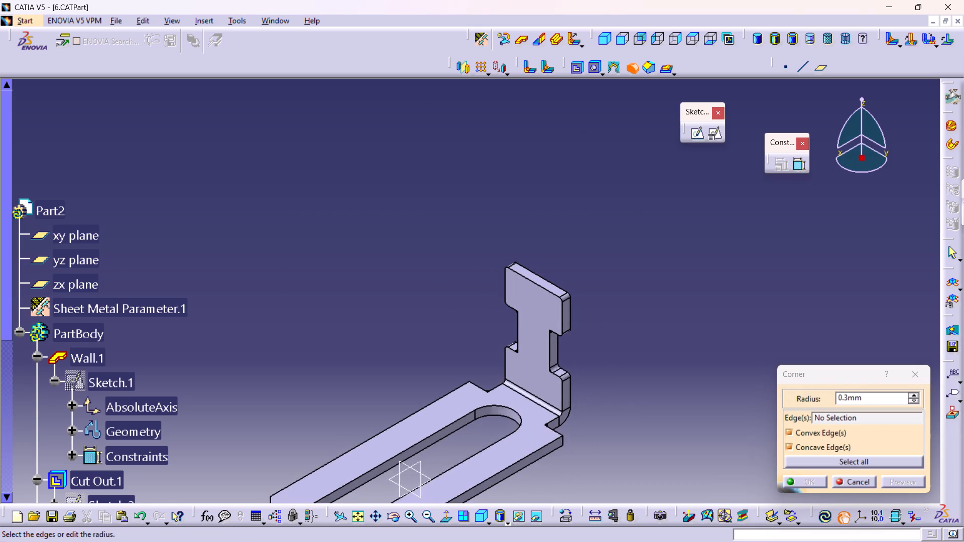
middle_click_drag(544, 423, 543, 378)
scroll(543, 378, "up", 1)
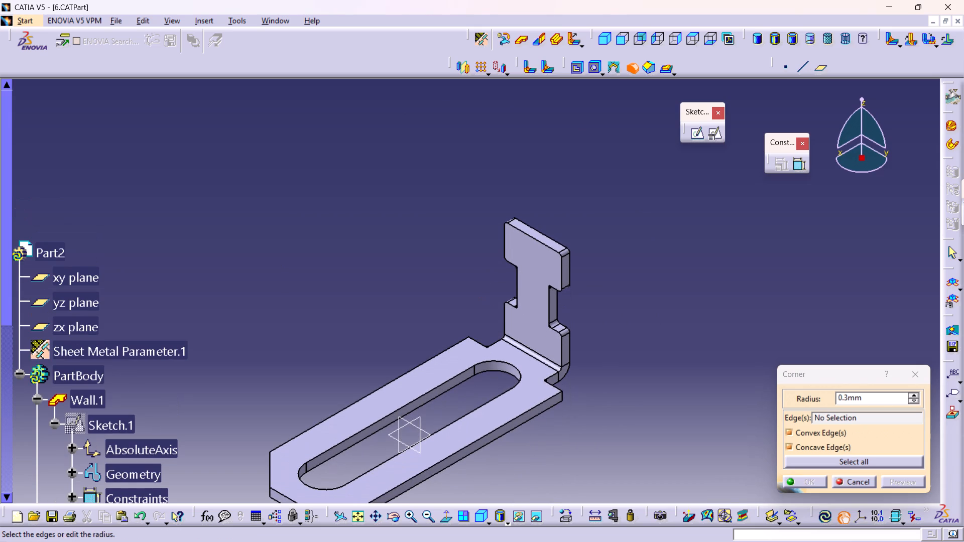
middle_click_drag(446, 419, 457, 442)
right_click(446, 419)
middle_click_drag(473, 455, 489, 421)
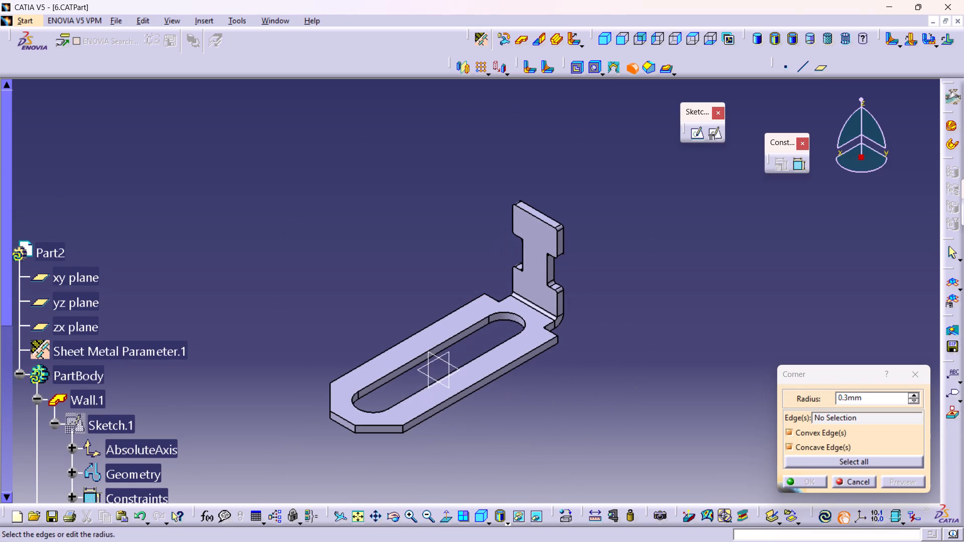
left_click(927, 375)
middle_click_drag(512, 476, 604, 436)
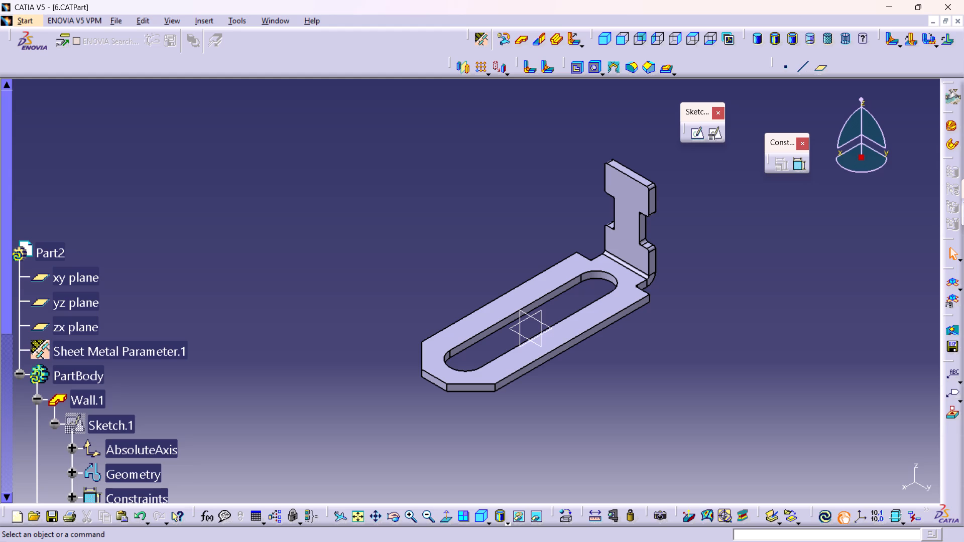
Start a positioned sketch on the slotted base wall's upper face, with the axes swapped and V reversed.
middle_click_drag(424, 398, 433, 348)
right_click(424, 398)
middle_click_drag(438, 404, 454, 330)
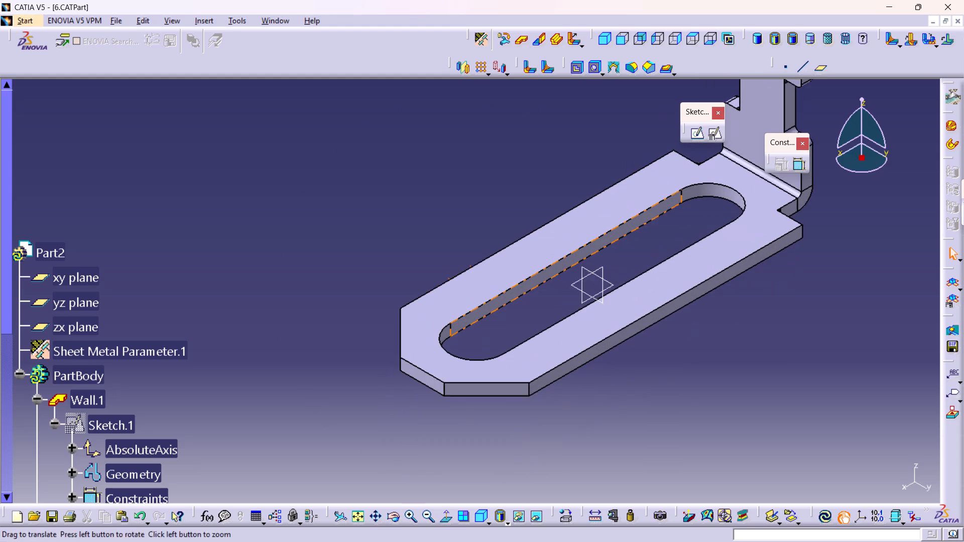
middle_click_drag(454, 330, 454, 327)
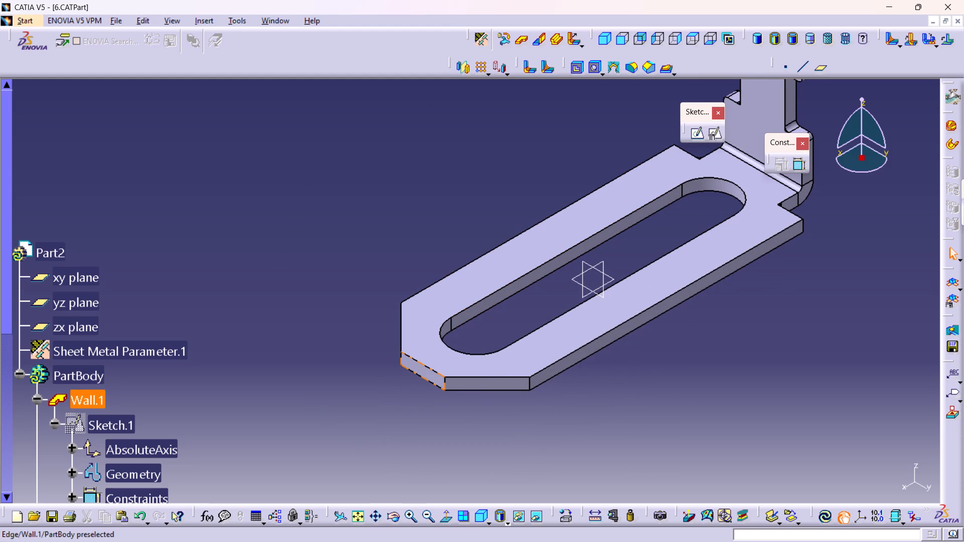
left_click(450, 359)
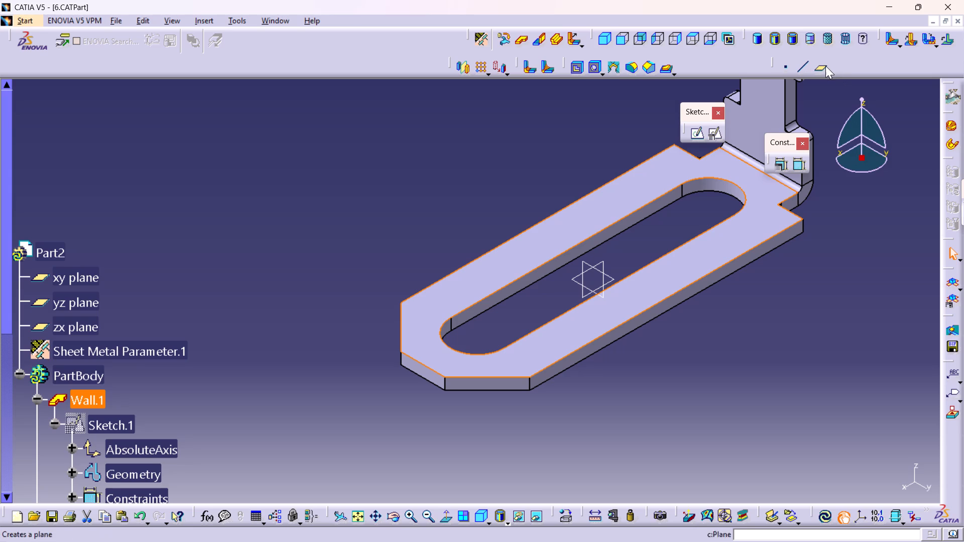
left_click(712, 138)
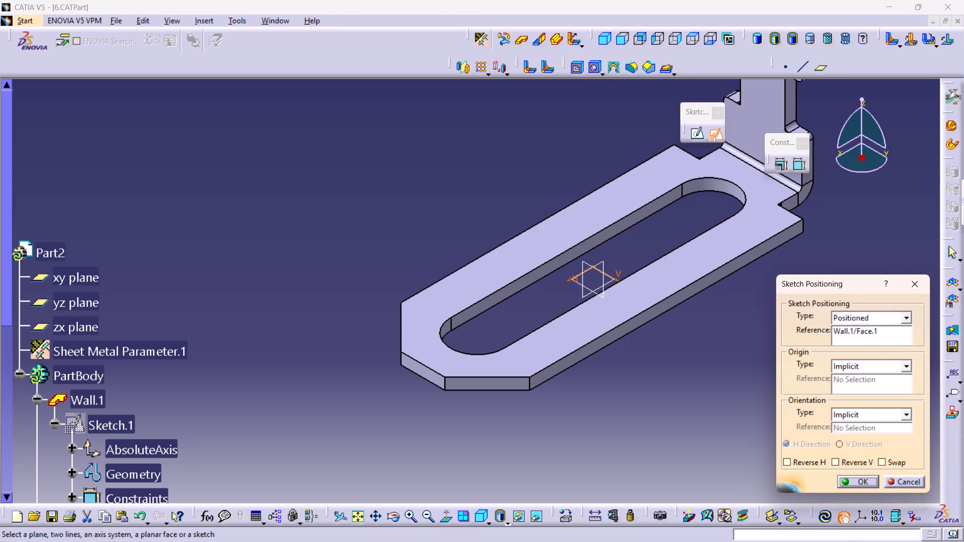
left_click(890, 465)
left_click(844, 461)
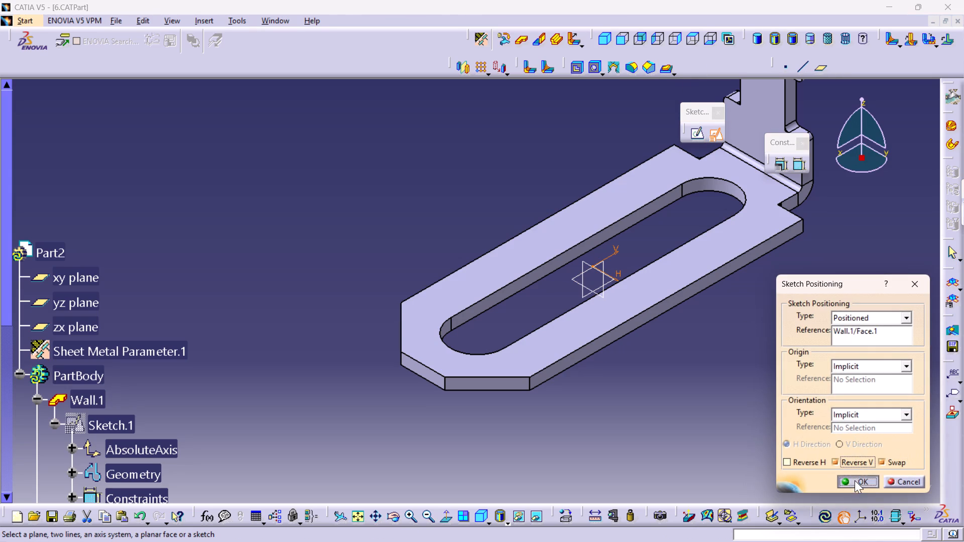
left_click(855, 480)
Sketch a rectangle about 6 mm wide just beyond the base wall's chamfered end, slightly overlapping its end edge.
middle_click_drag(589, 461, 627, 273)
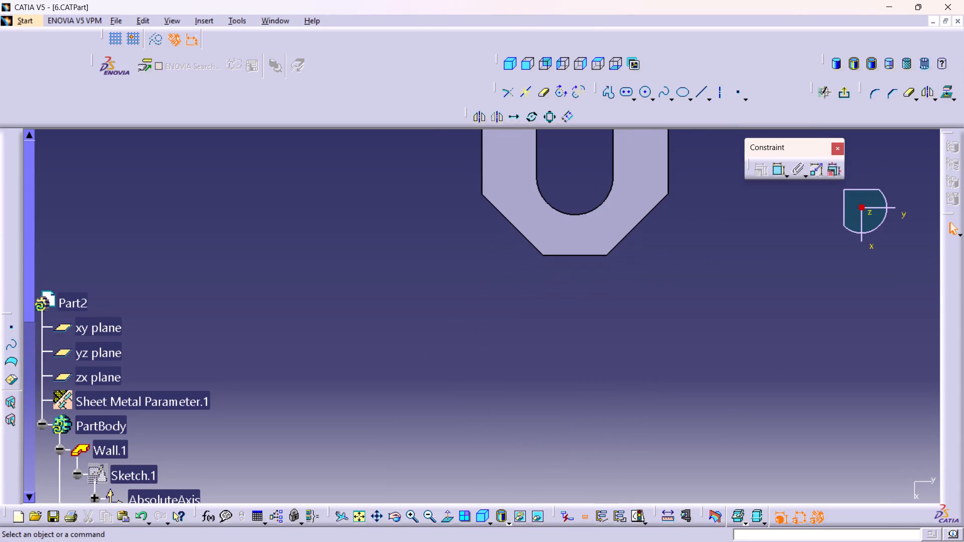
left_click(636, 99)
double_click(646, 119)
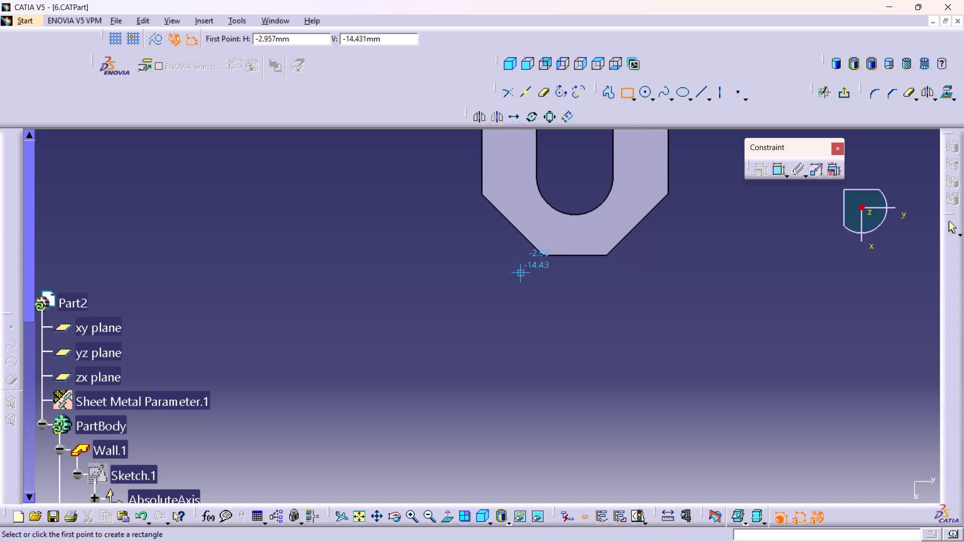
left_click(520, 253)
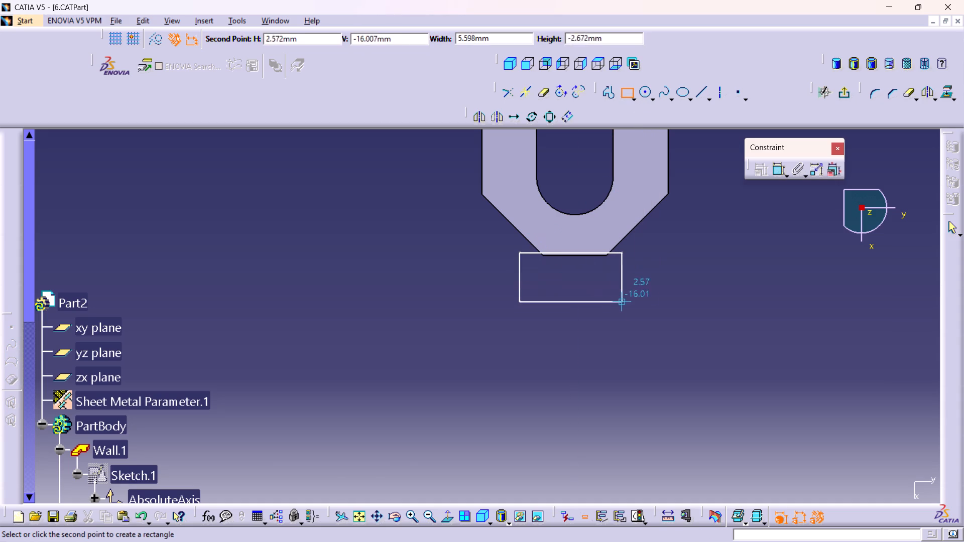
left_click(630, 311)
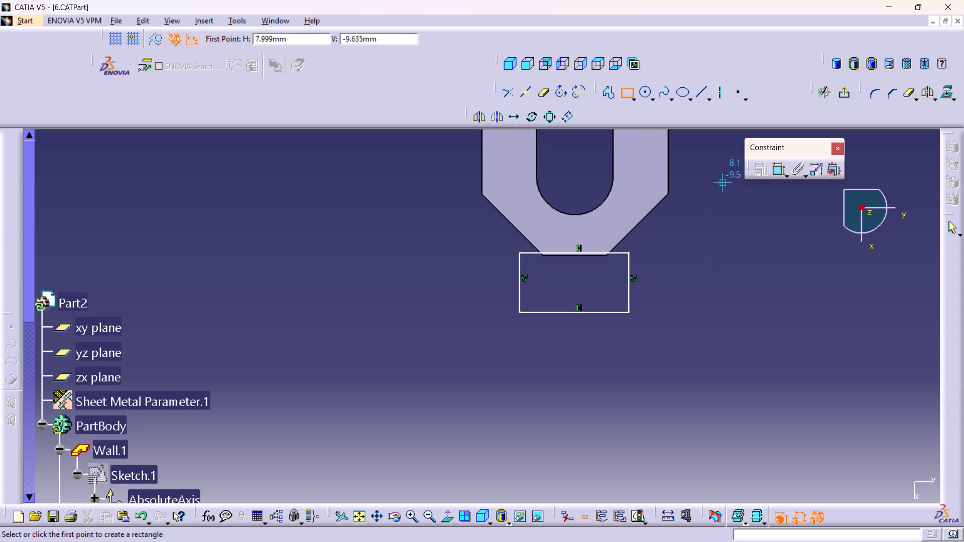
Dimension the rectangle's long outer side and set its width to 21.40 mm.
double_click(775, 171)
left_click_drag(599, 314, 596, 319)
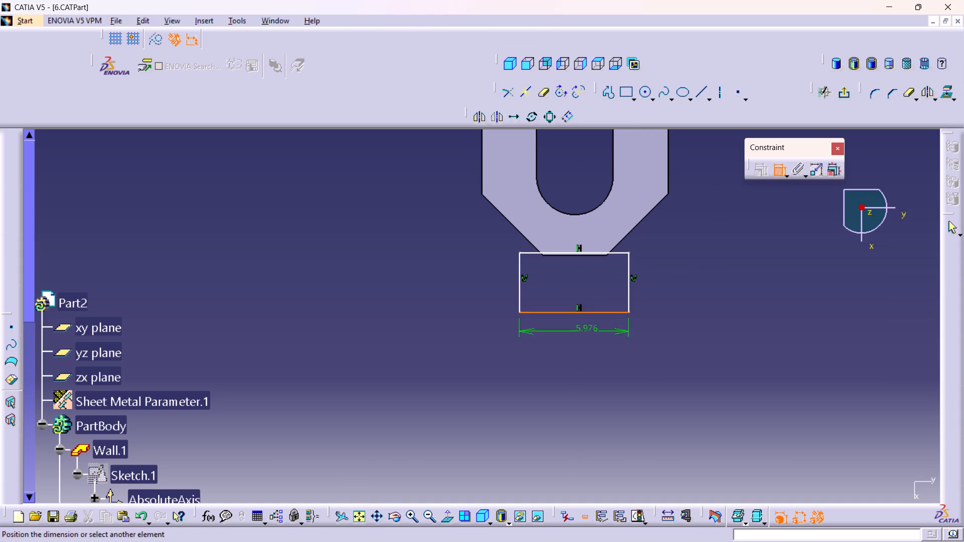
left_click(577, 345)
double_click(572, 338)
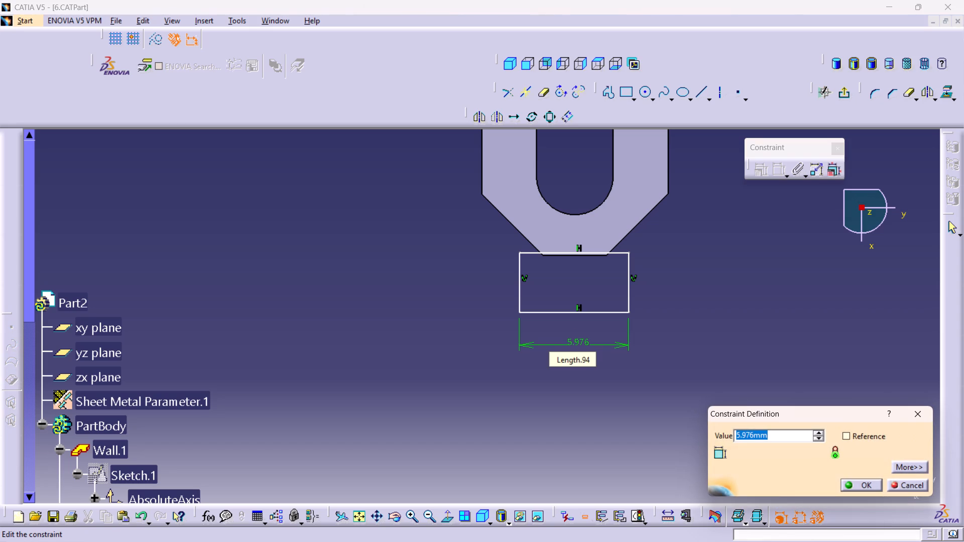
type("21.")
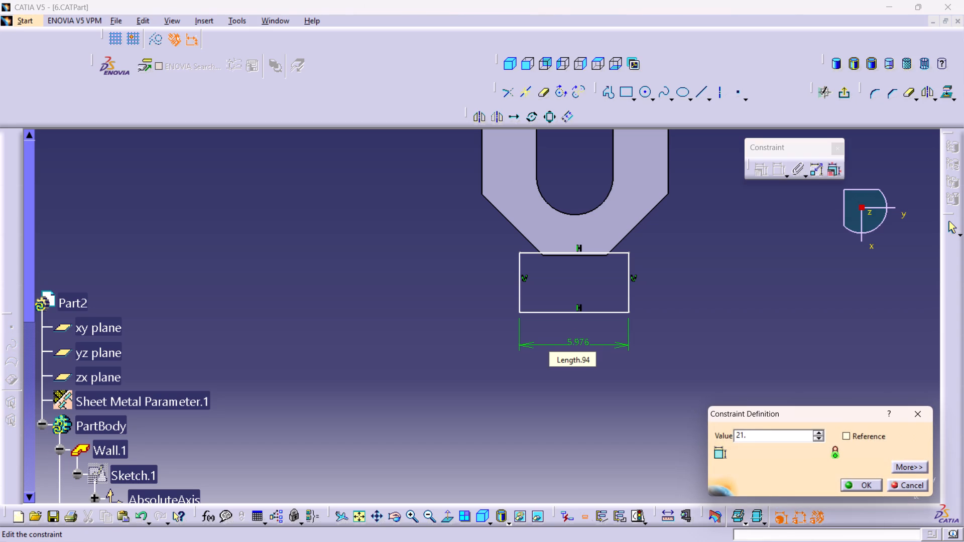
type("40")
key("Return")
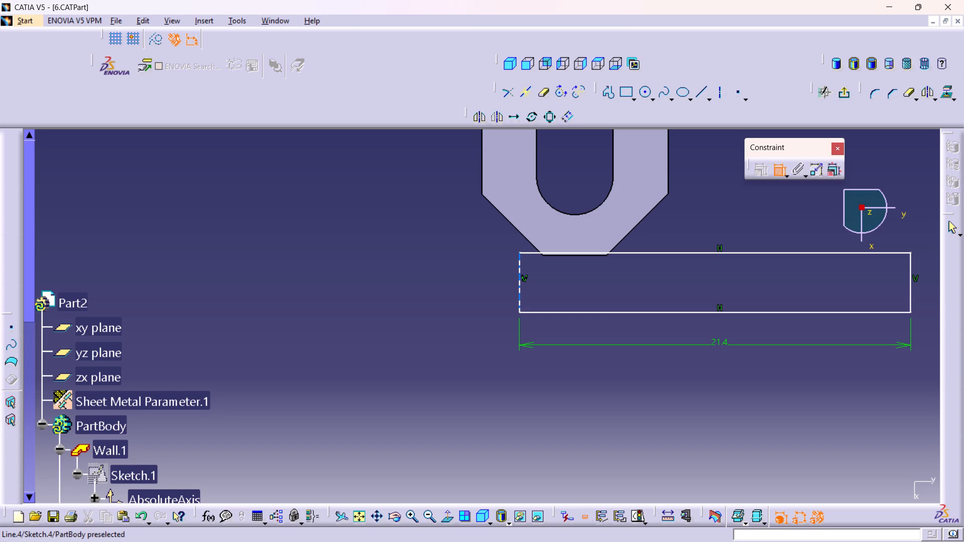
Constrain the rectangle's two short sides to be symmetric about the sketch's V axis.
left_click(519, 267)
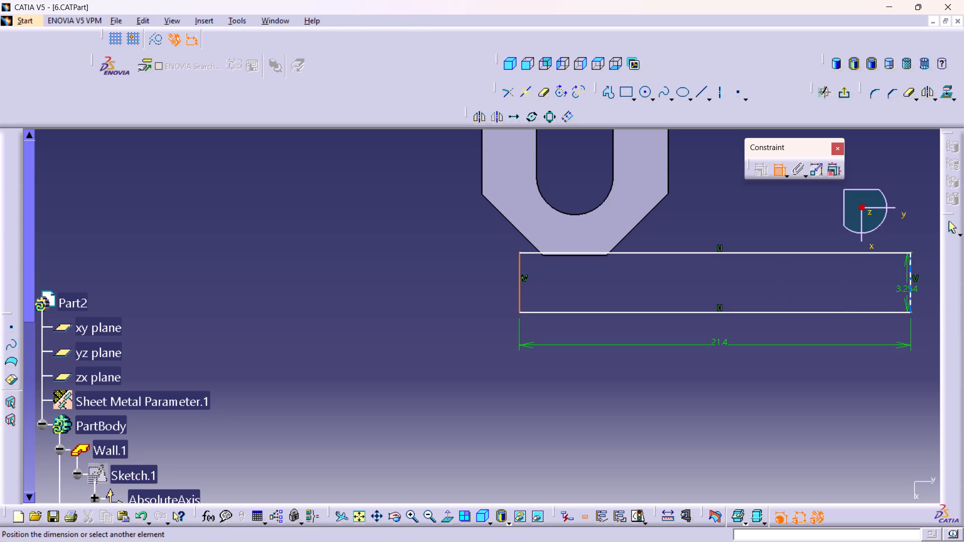
left_click(912, 297)
middle_click_drag(701, 236, 669, 397)
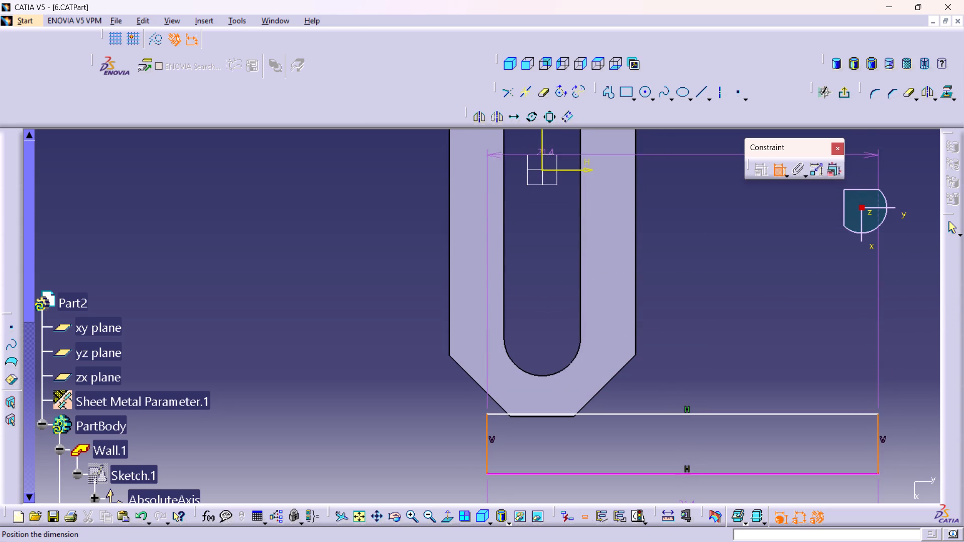
right_click(553, 222)
left_click(590, 339)
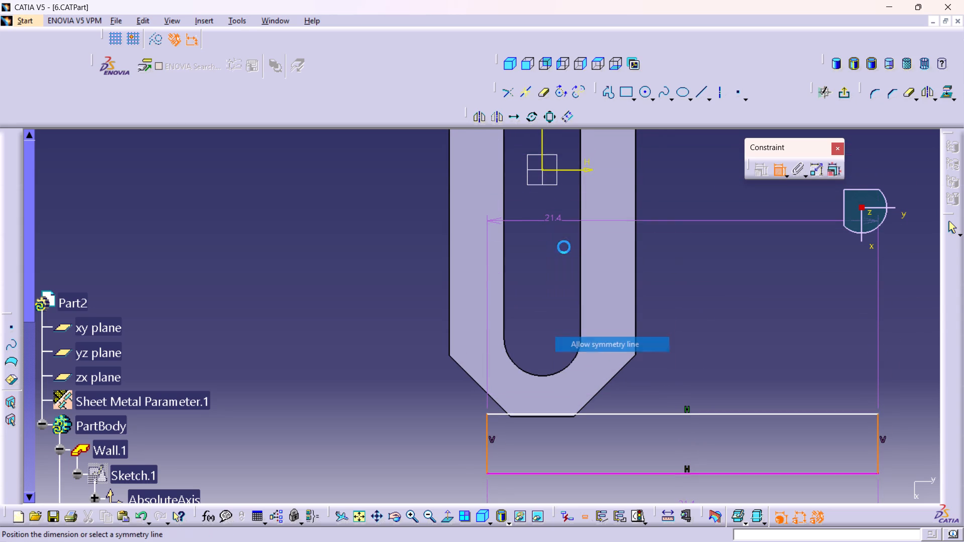
left_click(541, 142)
Set the rectangle's width to 5.85 mm.
middle_click_drag(581, 249, 596, 331)
right_click(581, 249)
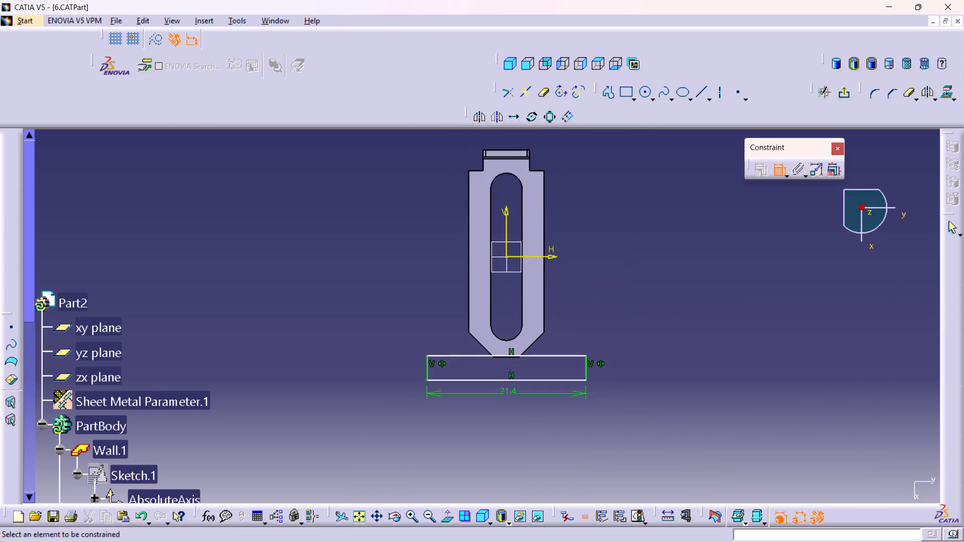
middle_click_drag(604, 345, 604, 271)
double_click(512, 314)
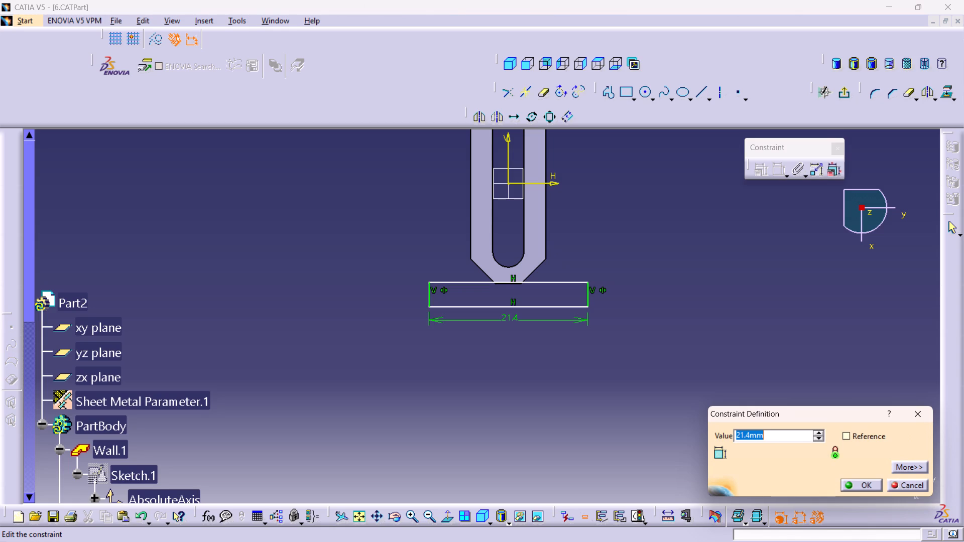
type("5058")
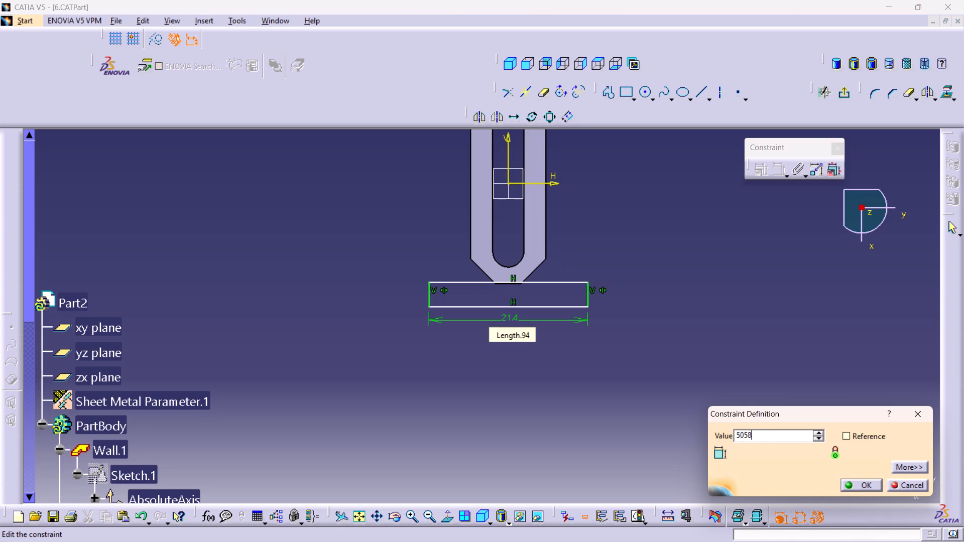
key("Return")
double_click(512, 314)
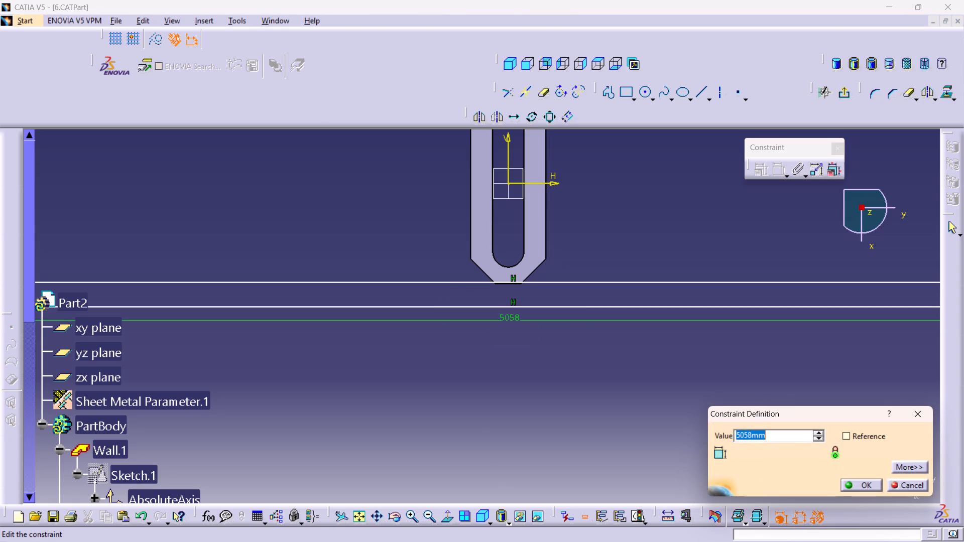
type("5.85")
key("Return")
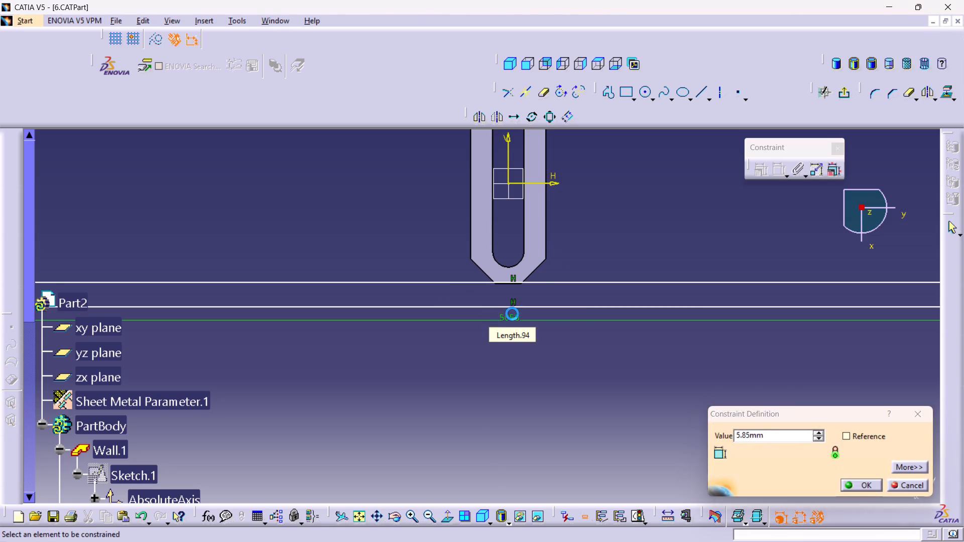
Make the rectangle's inner long side coincident with the base wall's end edge between the two chamfers.
middle_click_drag(538, 307, 525, 233)
right_click(538, 307)
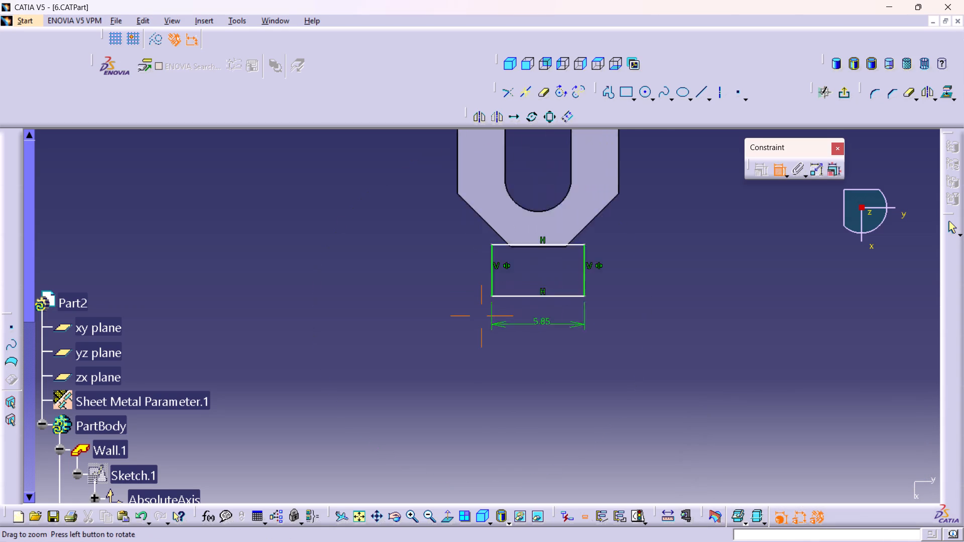
middle_click_drag(525, 233, 517, 103)
middle_click_drag(660, 155, 427, 481)
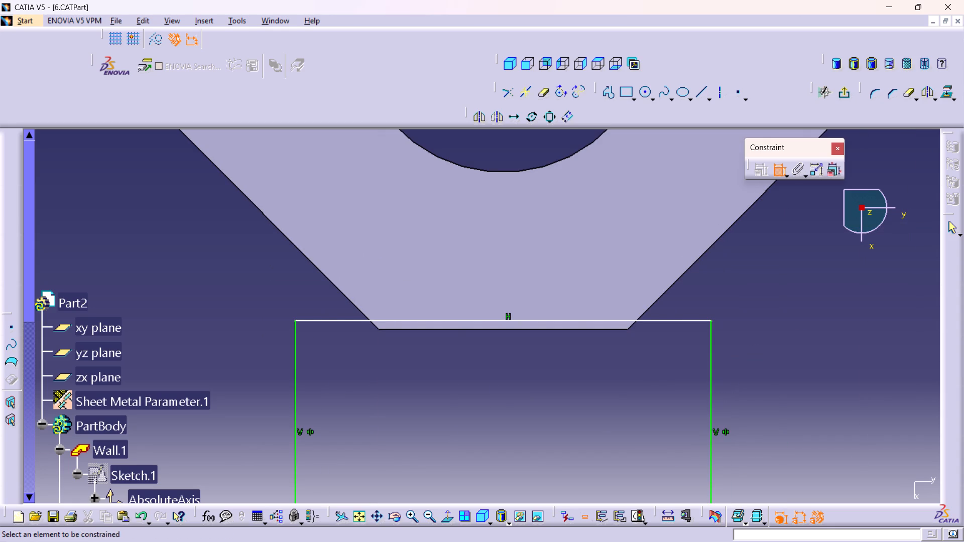
left_click(451, 321)
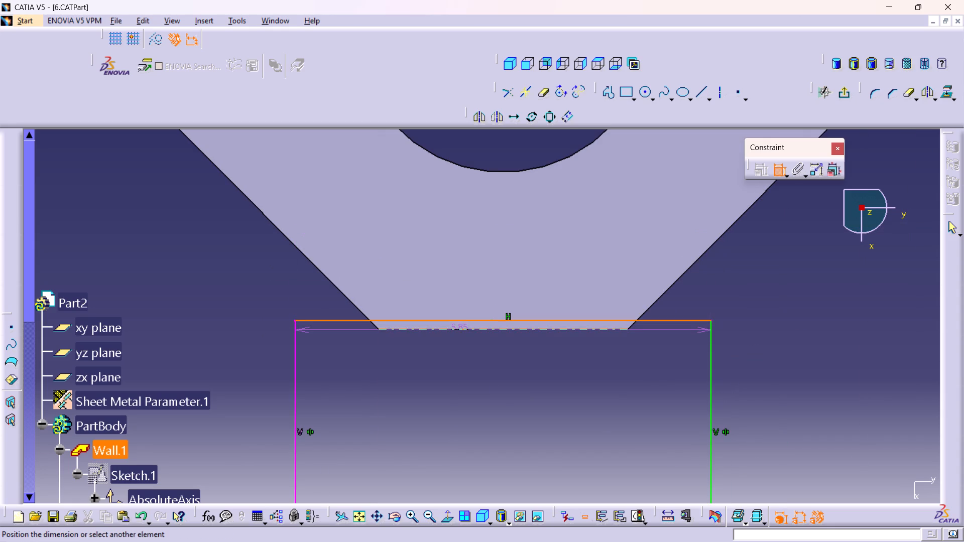
left_click(460, 330)
right_click(839, 322)
left_click(889, 418)
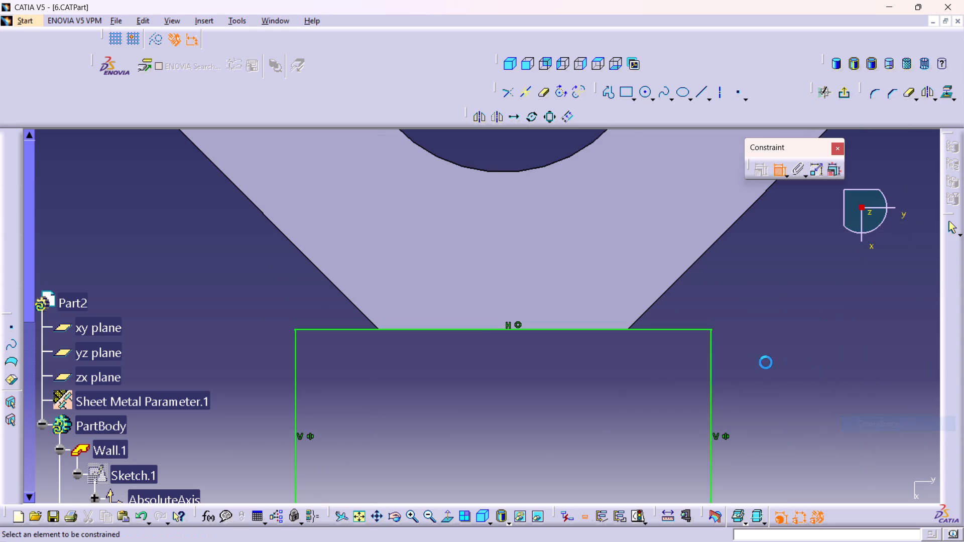
Dimension the rectangle's short side, placing the dimension beside the rectangle.
middle_click_drag(617, 388, 641, 470)
right_click(617, 388)
middle_click_drag(530, 440, 529, 417)
left_click(575, 358)
left_click(629, 349)
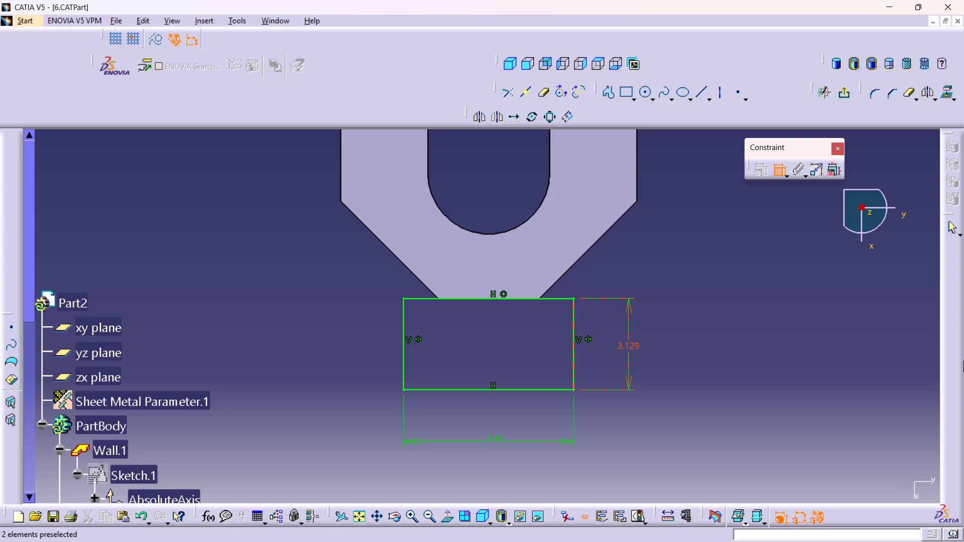
Open the base wall's Sketch.1 to check the dimensions of its chamfered end, and exit it without changes.
middle_click_drag(679, 251, 682, 276)
right_click(679, 251)
scroll(679, 251, "up", 1)
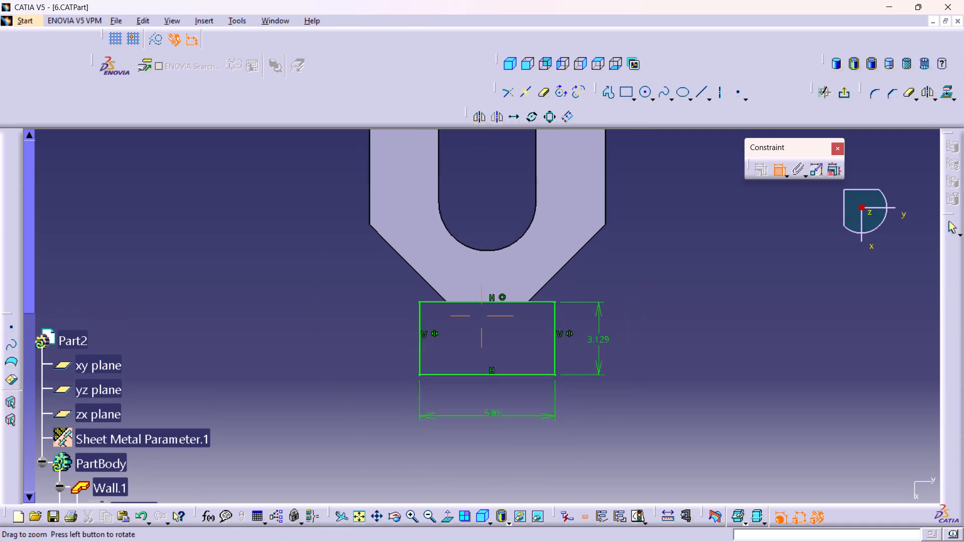
middle_click_drag(682, 276, 682, 308)
middle_click_drag(682, 308, 679, 340)
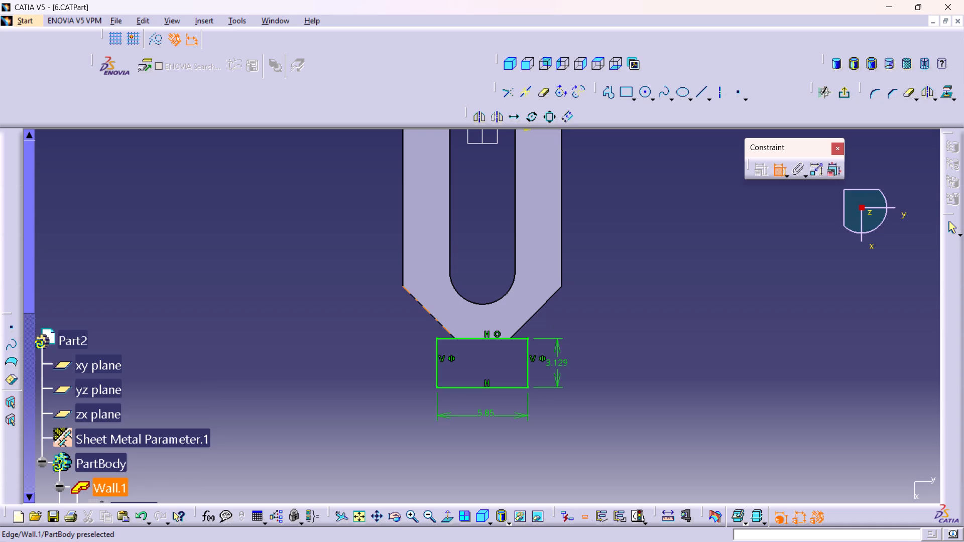
scroll(113, 341, "down", 2)
scroll(139, 422, "down", 1)
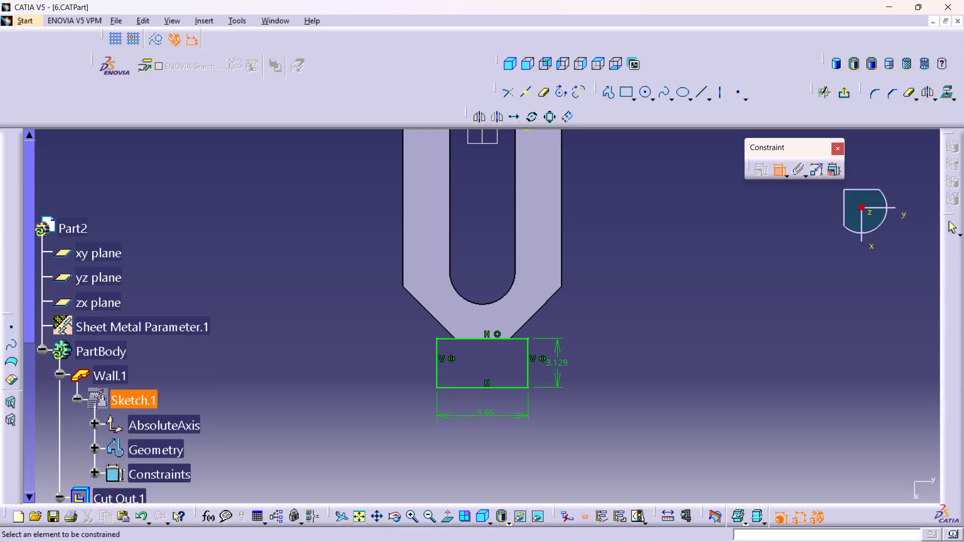
left_click(780, 168)
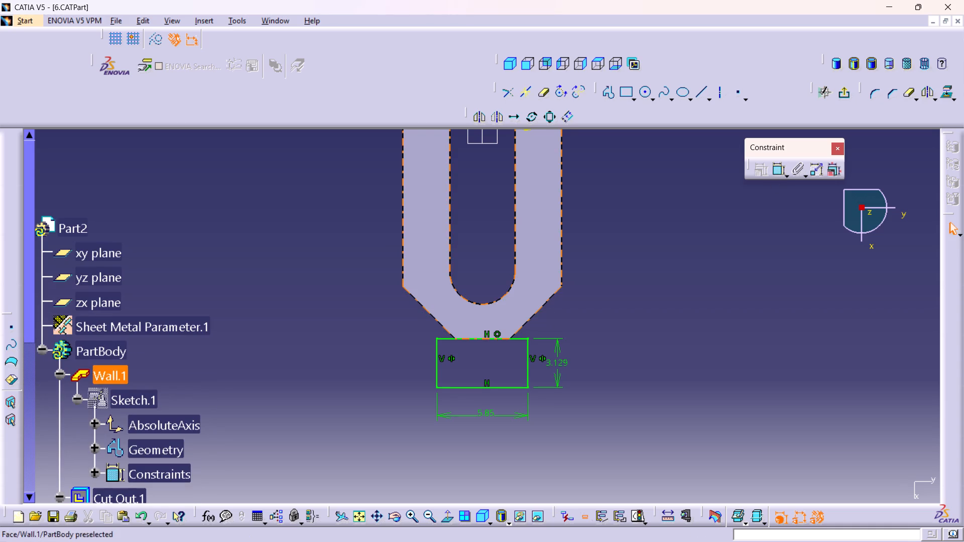
double_click(116, 398)
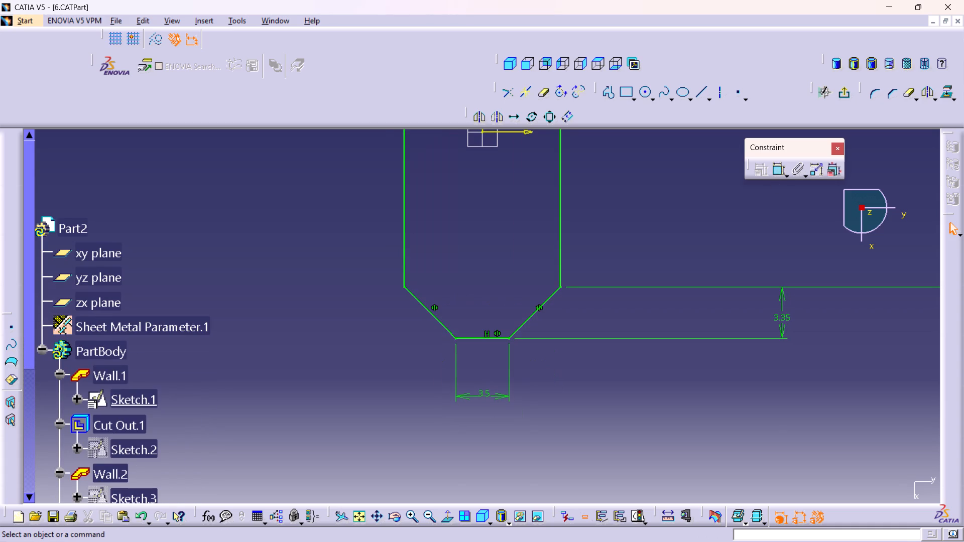
left_click(848, 94)
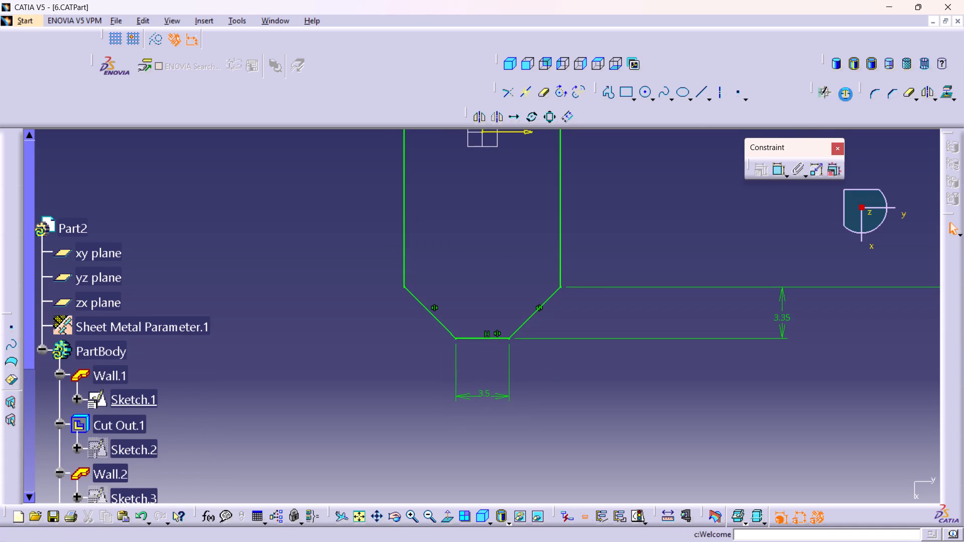
scroll(155, 382, "down", 4)
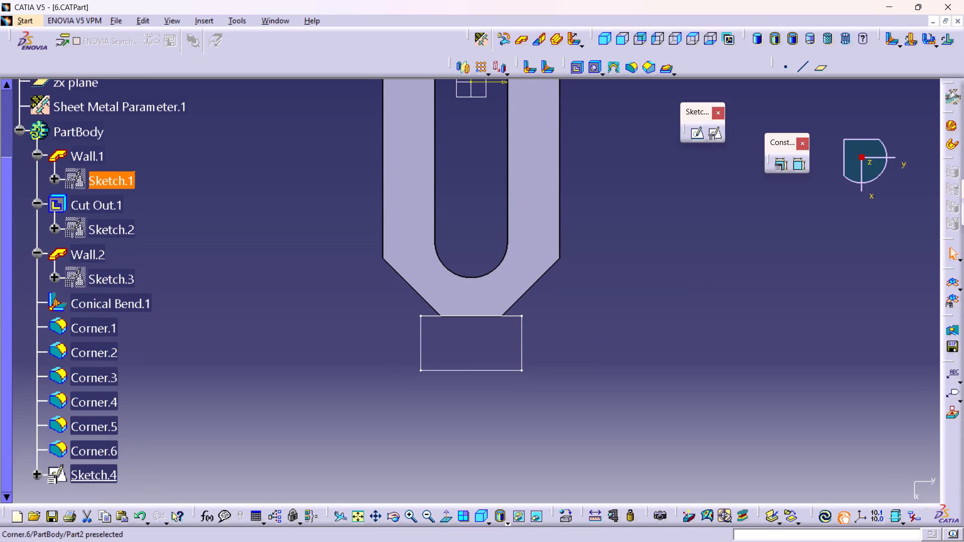
Reopen the rectangle's sketch, Sketch.4, and set the short side's dimension to 3.60 mm.
double_click(88, 473)
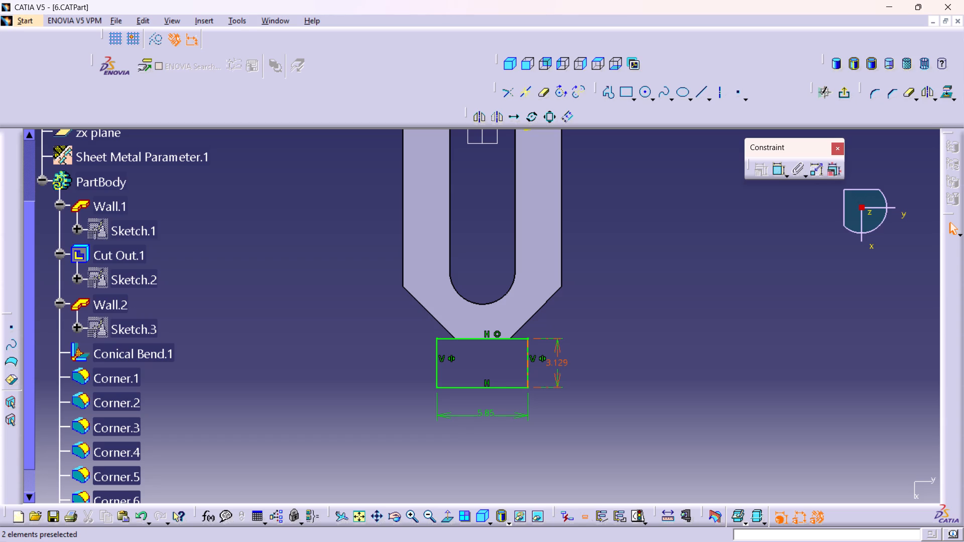
type("3.60")
key("Return")
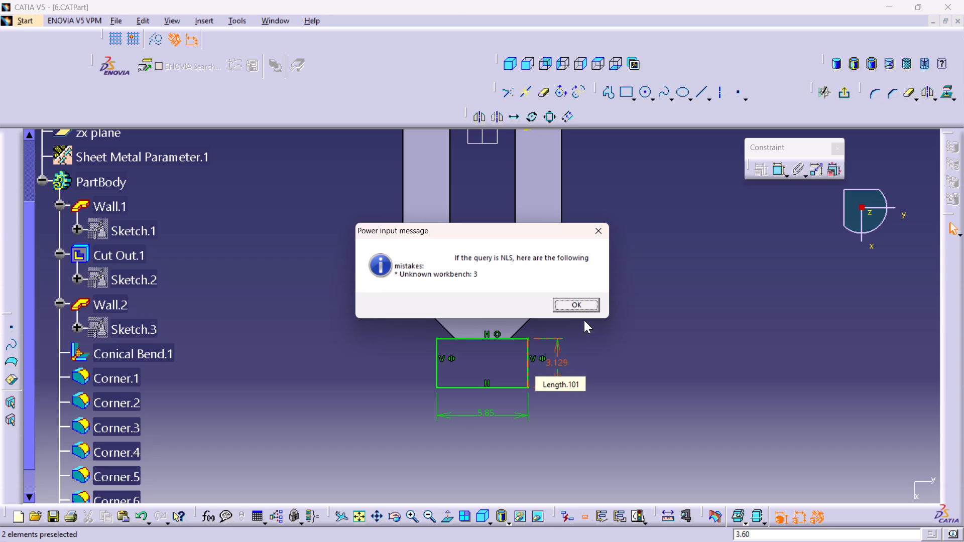
left_click(596, 229)
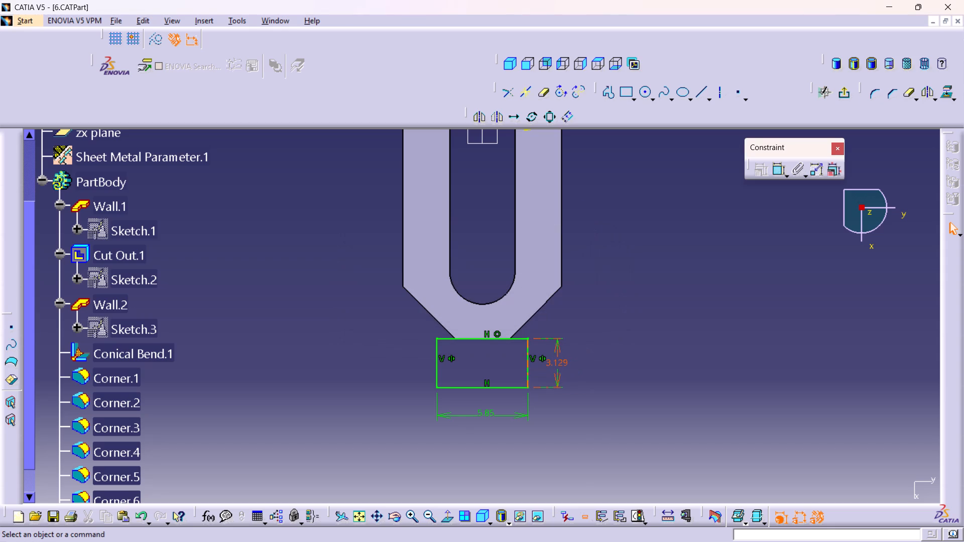
double_click(555, 365)
type("3.")
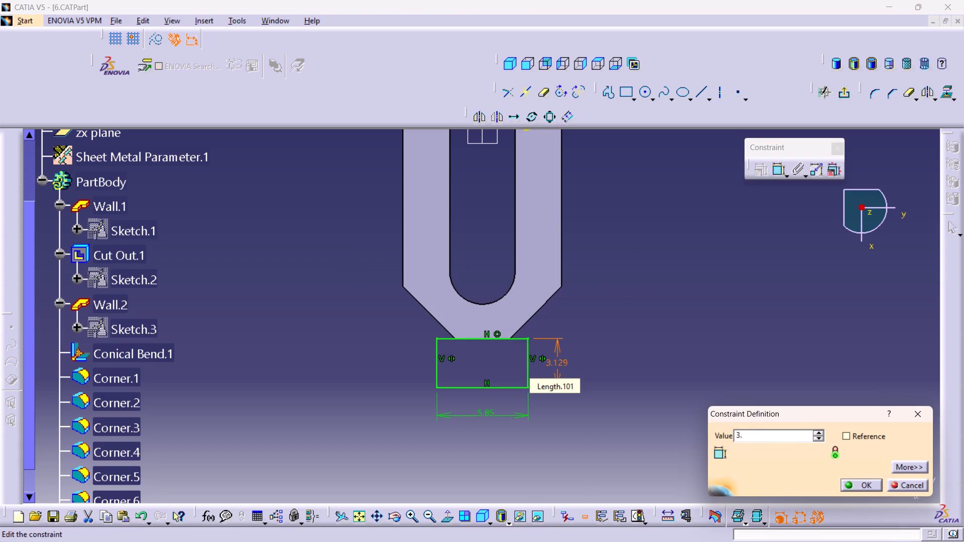
type("60")
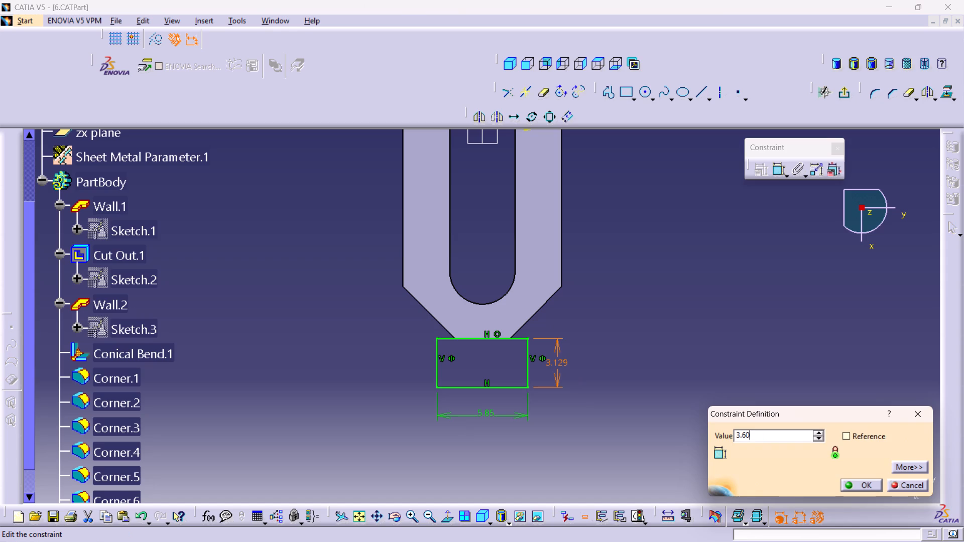
left_click(862, 485)
left_click(669, 411)
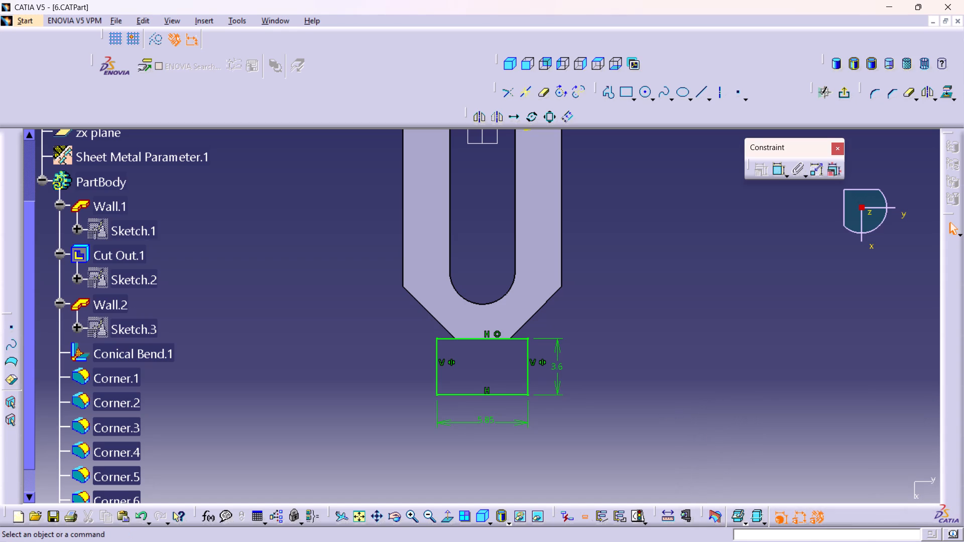
Check how the rectangle meets the base wall's chamfered end and exit the sketch.
middle_click_drag(459, 365, 472, 221)
right_click(459, 365)
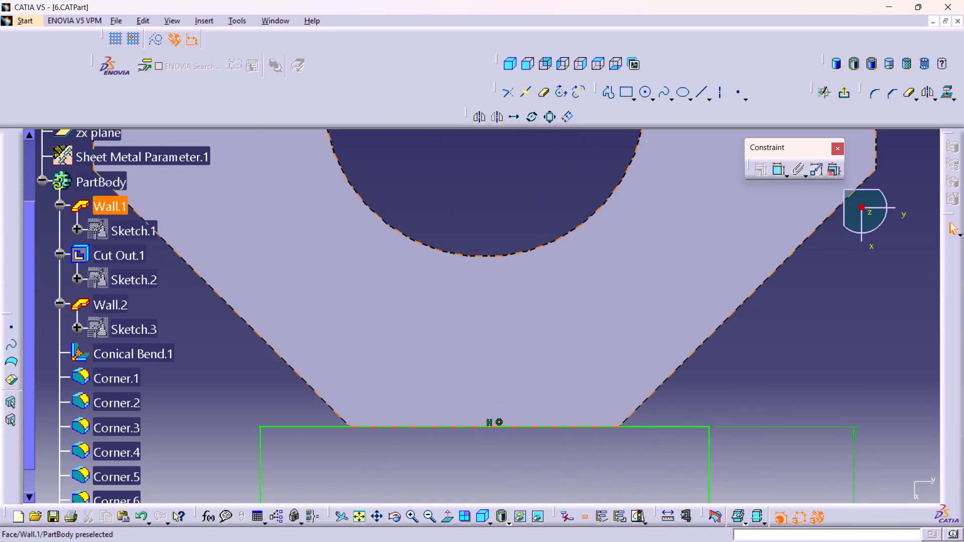
middle_click_drag(500, 374, 522, 461)
right_click(500, 374)
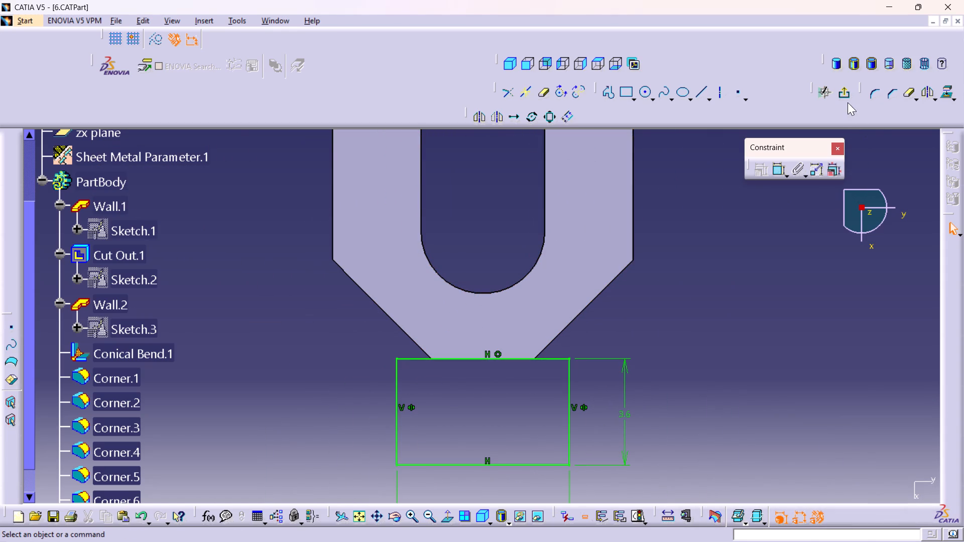
left_click(846, 97)
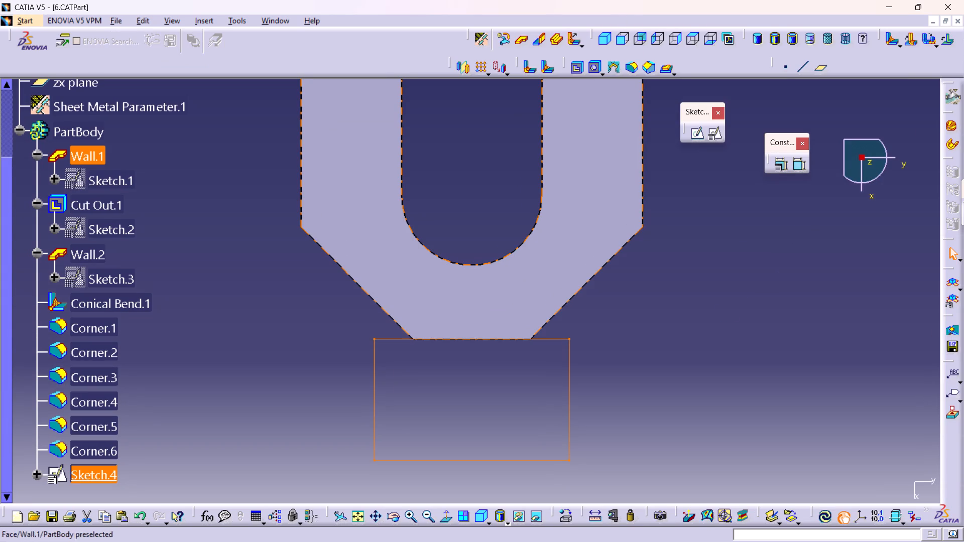
Create a wall from the Sketch.4 rectangle with its material side reversed downward, in line with the base wall's thickness.
left_click(608, 39)
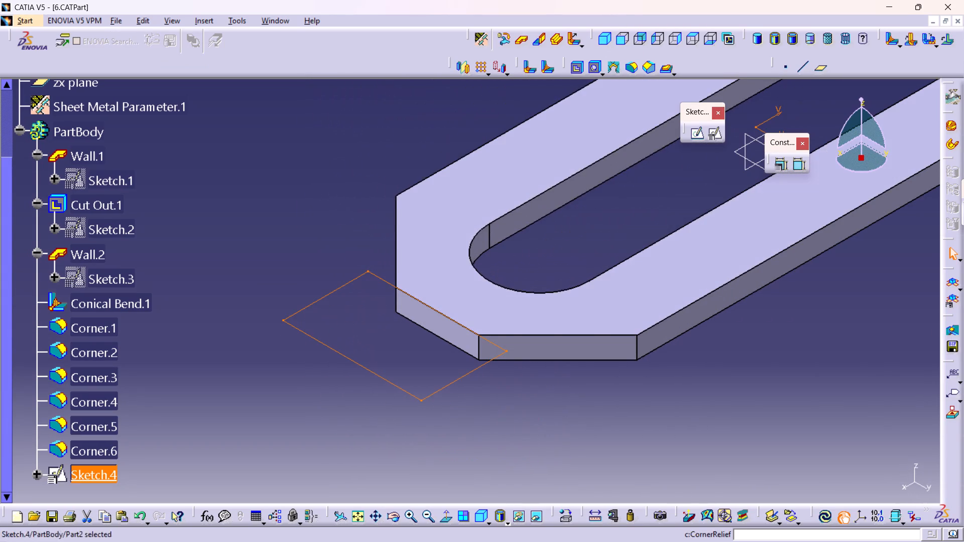
left_click(519, 38)
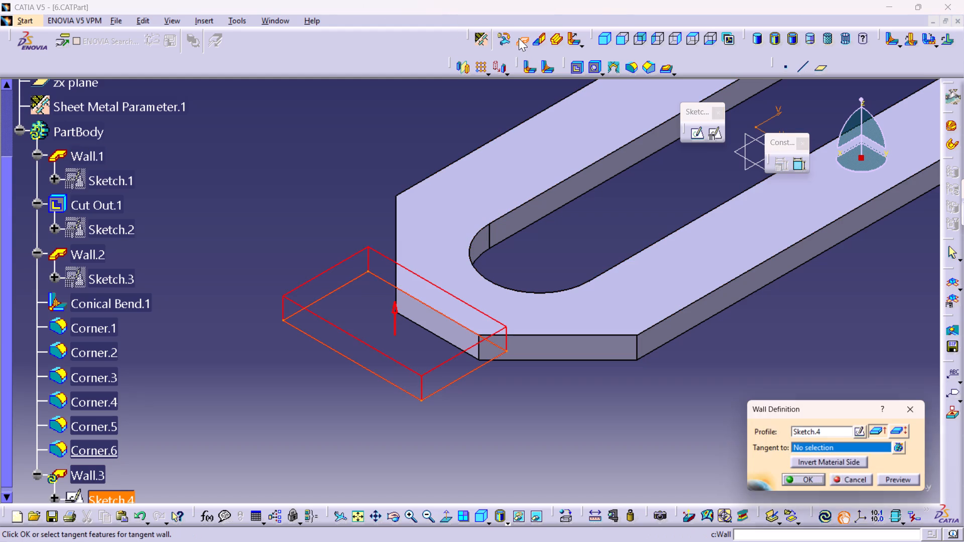
left_click(397, 308)
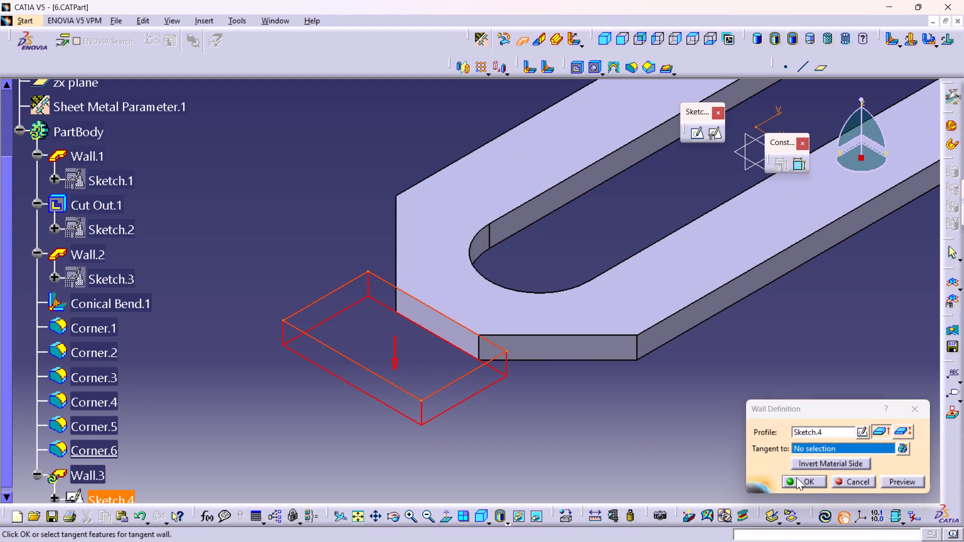
left_click(796, 479)
left_click(590, 436)
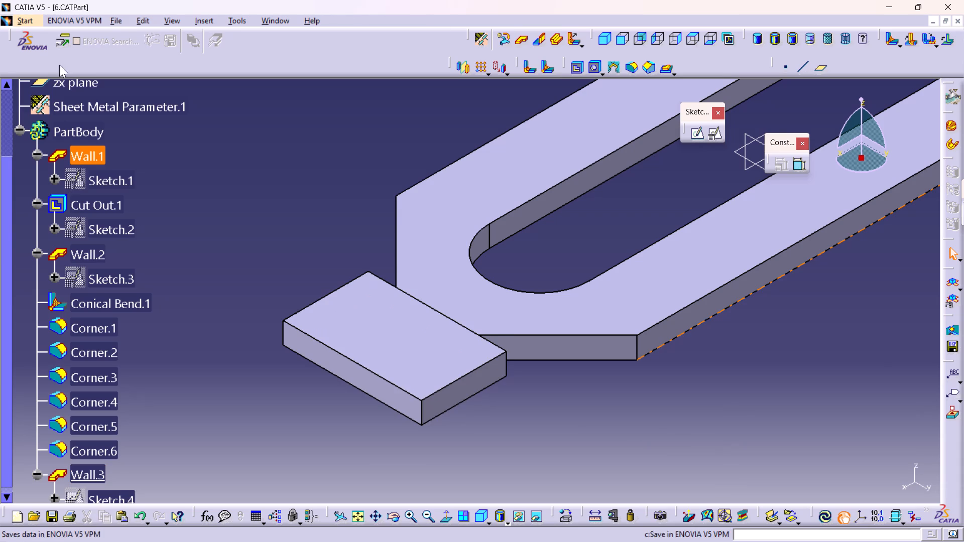
Open the base wall's Sketch.1 and examine the dimensions of its chamfered end and whole outline.
scroll(75, 157, "up", 1)
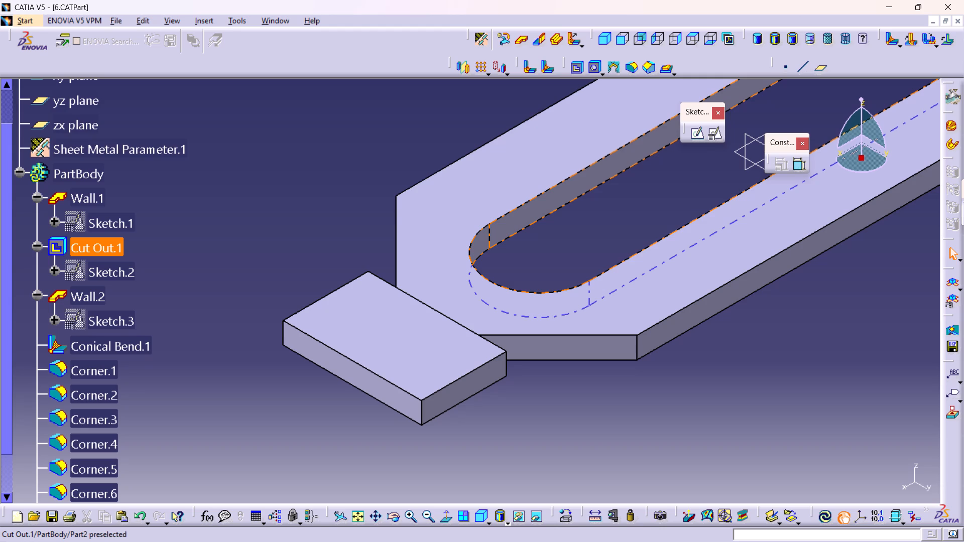
double_click(120, 220)
middle_click_drag(455, 204, 467, 242)
right_click(455, 204)
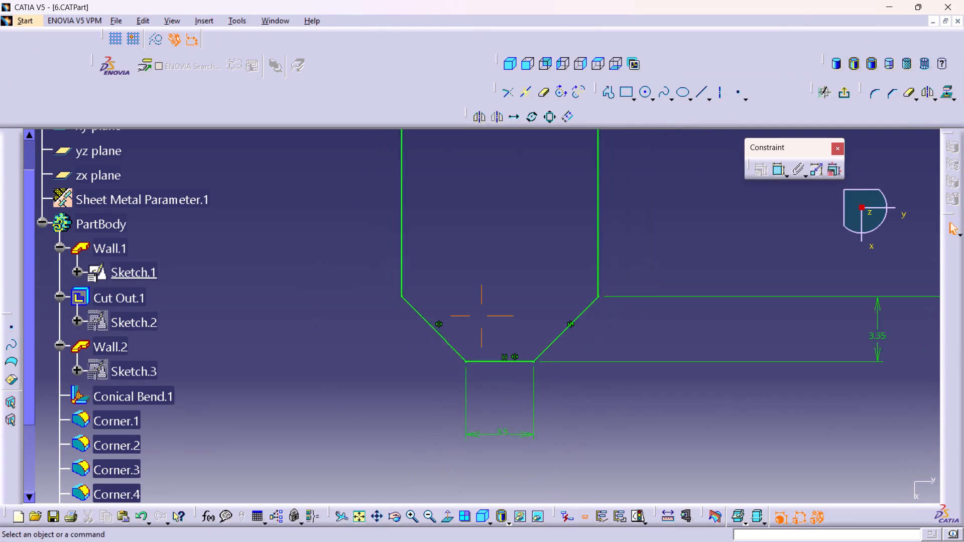
middle_click_drag(467, 242, 486, 323)
middle_click_drag(669, 251, 642, 315)
scroll(642, 317, "up", 1)
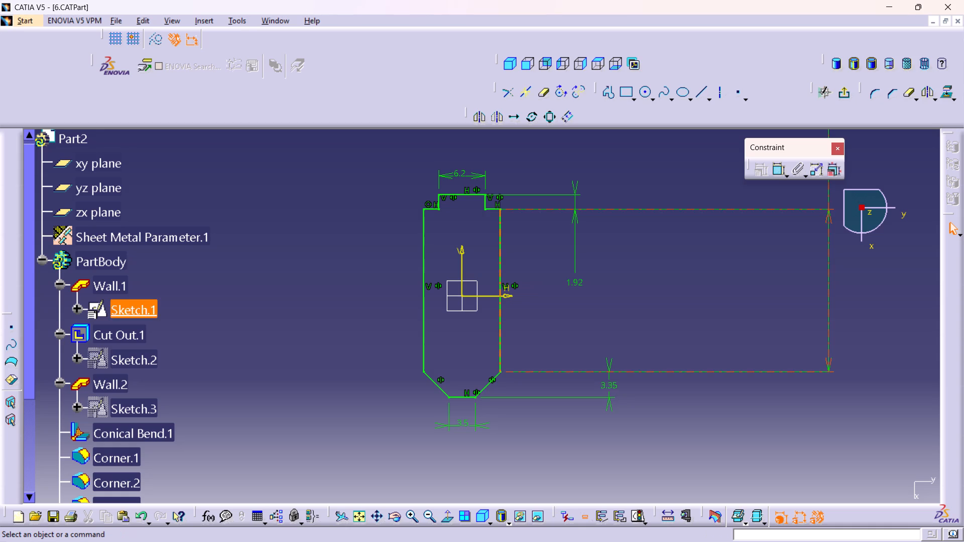
Reposition the 21.65 dimension of the outline's long side, bringing its label near the dimension line's end and the line closer to the profile.
middle_click_drag(698, 287, 705, 317)
right_click(698, 287)
middle_click_drag(727, 251, 733, 383)
left_click_drag(737, 260, 741, 364)
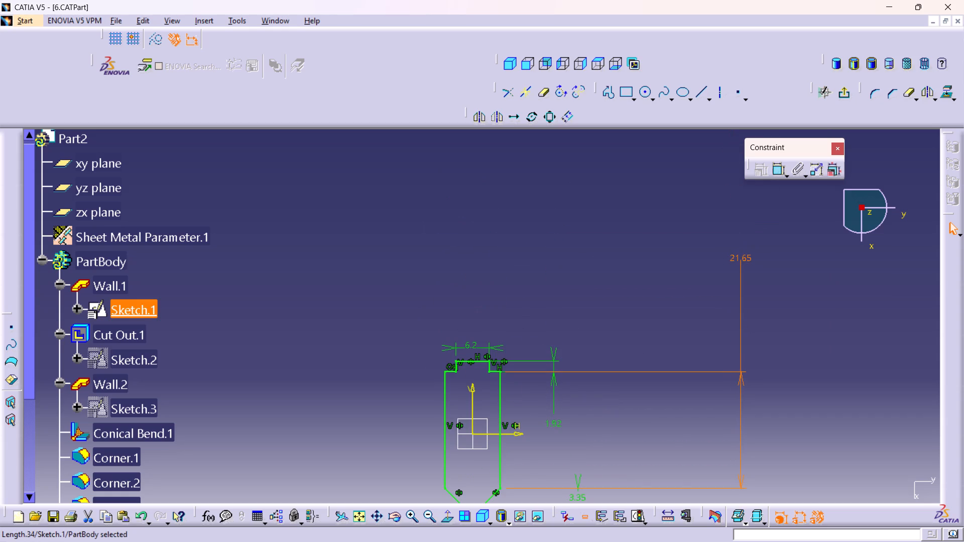
left_click_drag(741, 364, 740, 353)
left_click_drag(748, 254, 750, 357)
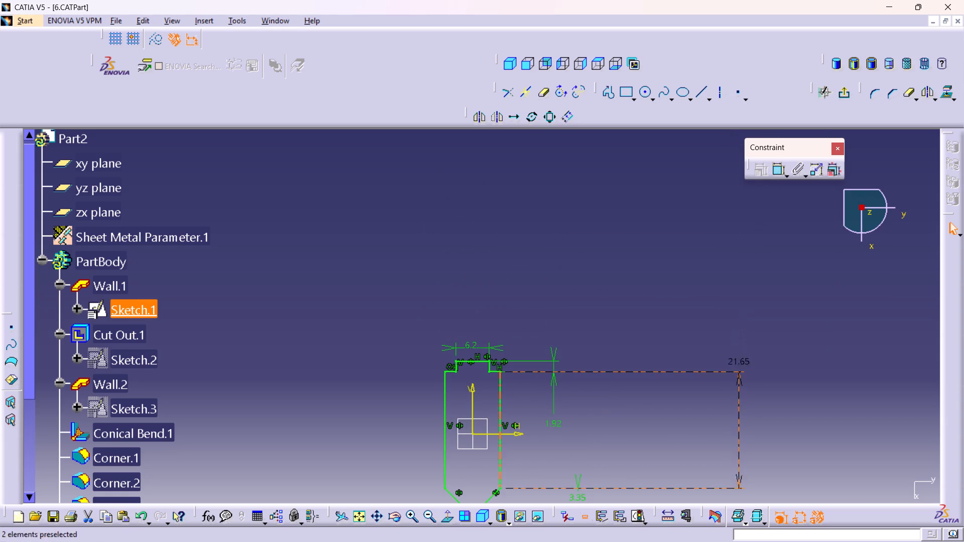
middle_click_drag(616, 406, 586, 292)
right_click(592, 319)
left_click(631, 397)
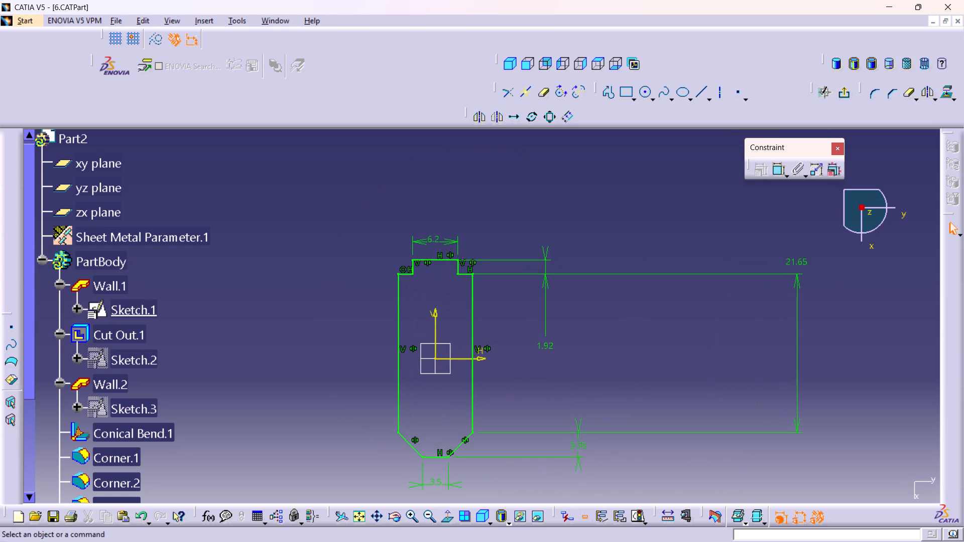
middle_click_drag(585, 330, 585, 321)
right_click(585, 330)
middle_click_drag(603, 385, 603, 360)
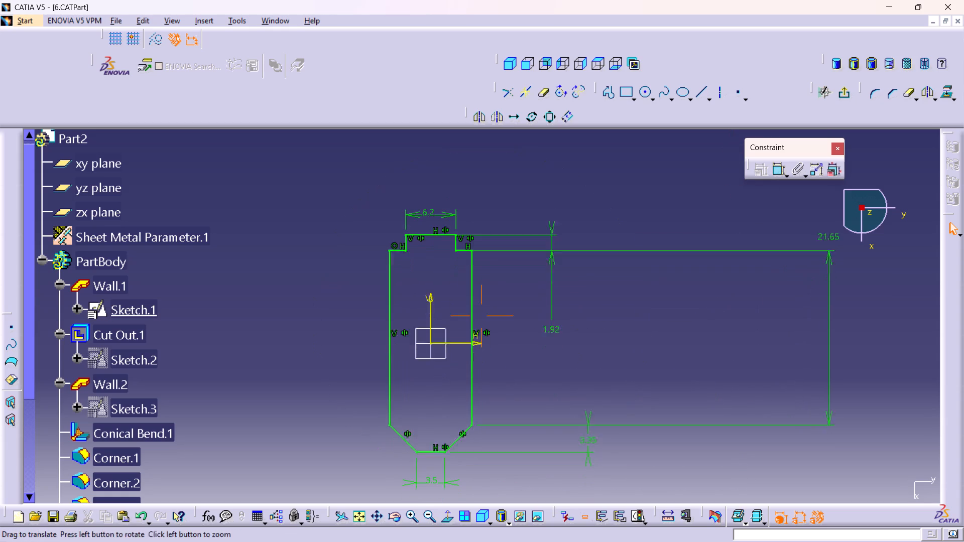
middle_click_drag(603, 360, 602, 353)
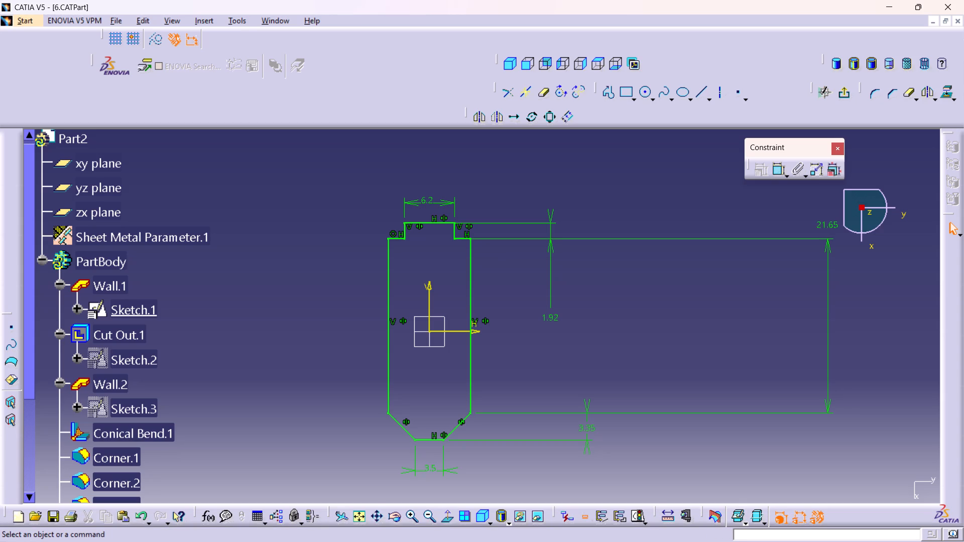
left_click_drag(828, 403, 612, 386)
left_click(652, 379)
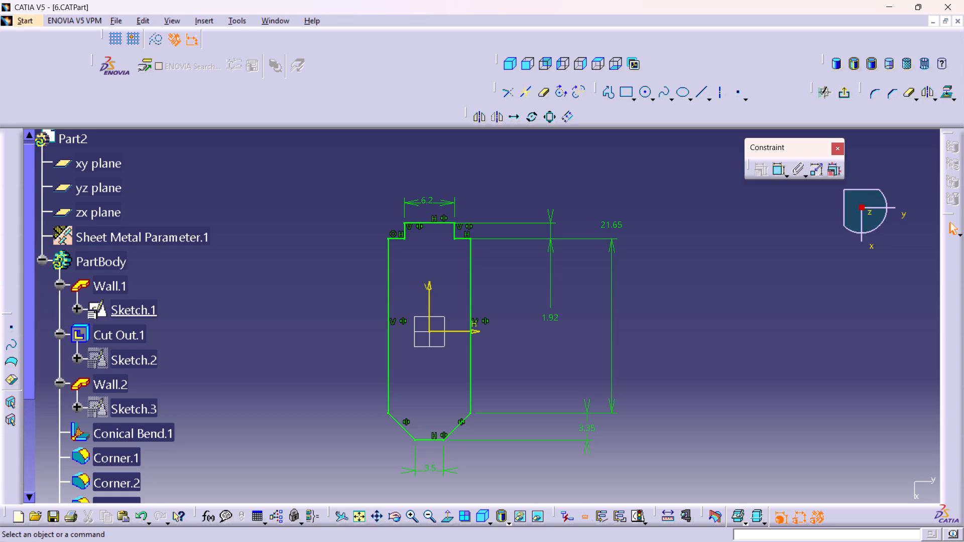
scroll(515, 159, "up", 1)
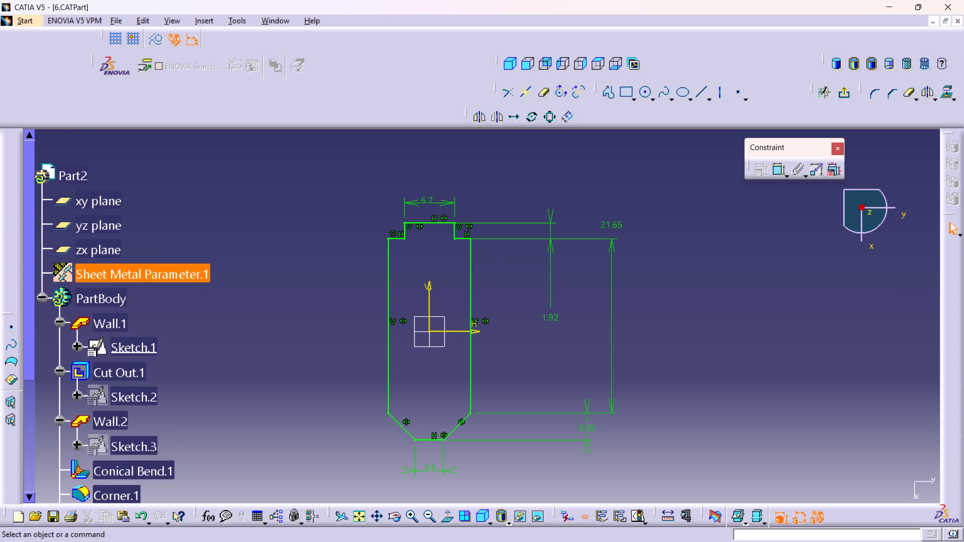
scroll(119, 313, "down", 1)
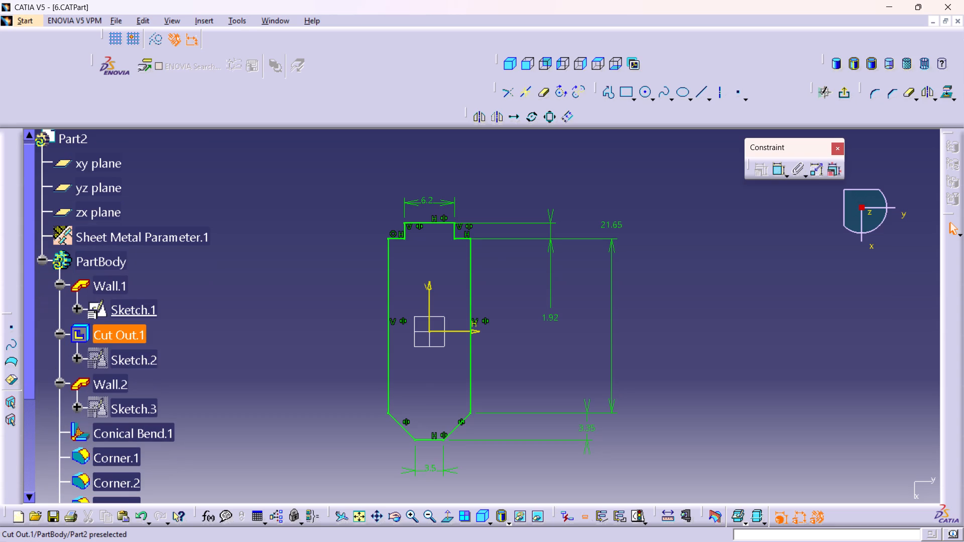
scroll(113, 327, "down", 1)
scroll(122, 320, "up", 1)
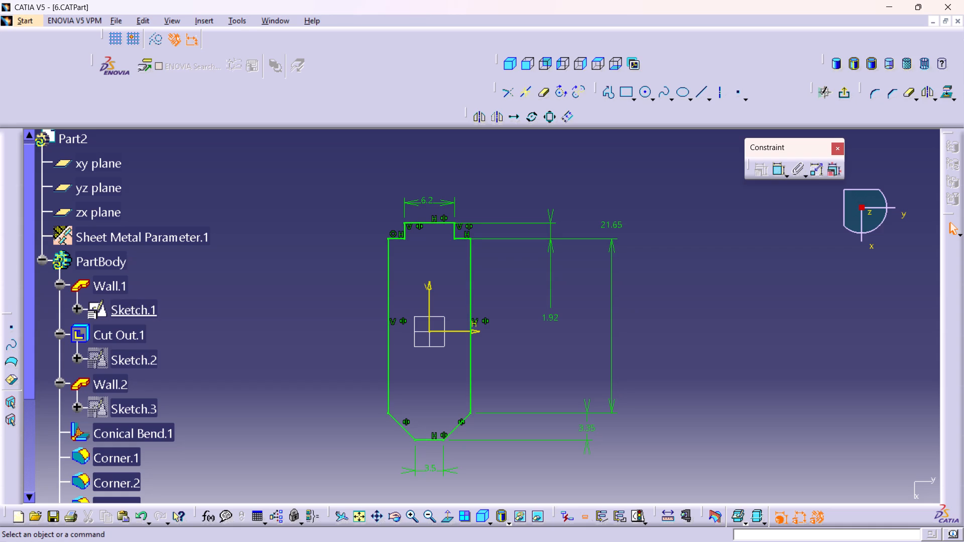
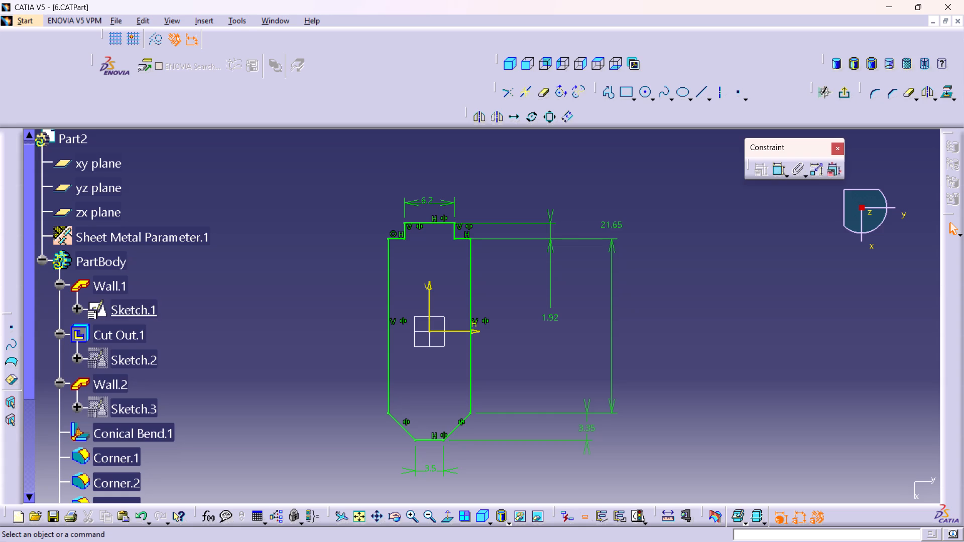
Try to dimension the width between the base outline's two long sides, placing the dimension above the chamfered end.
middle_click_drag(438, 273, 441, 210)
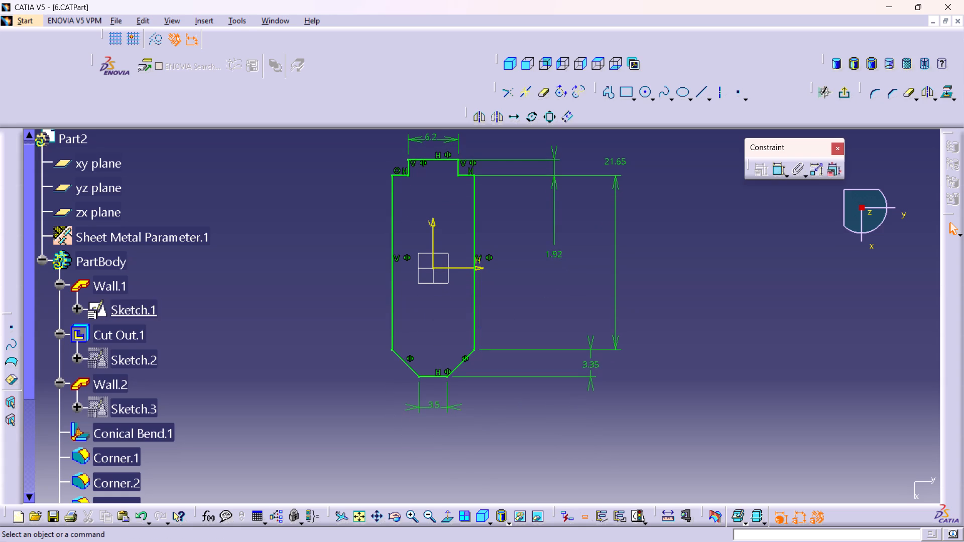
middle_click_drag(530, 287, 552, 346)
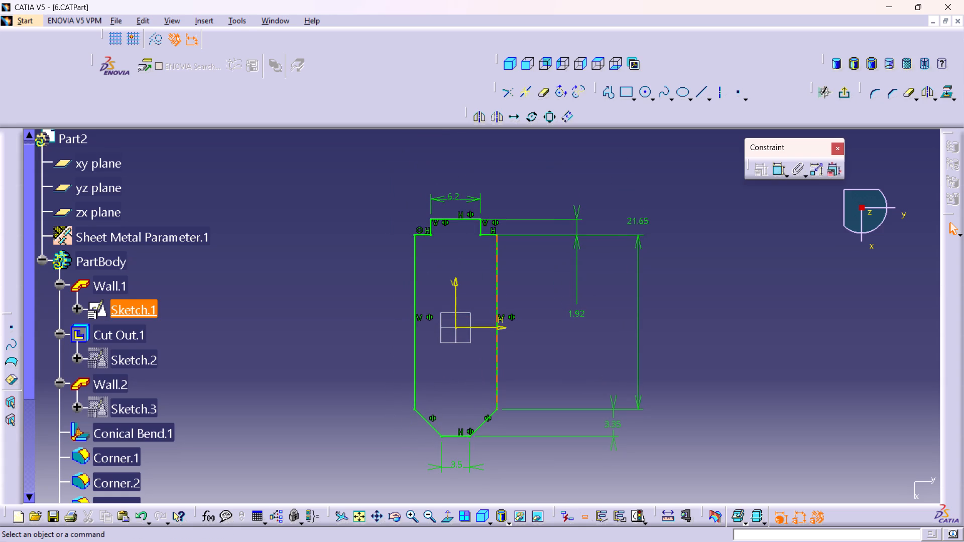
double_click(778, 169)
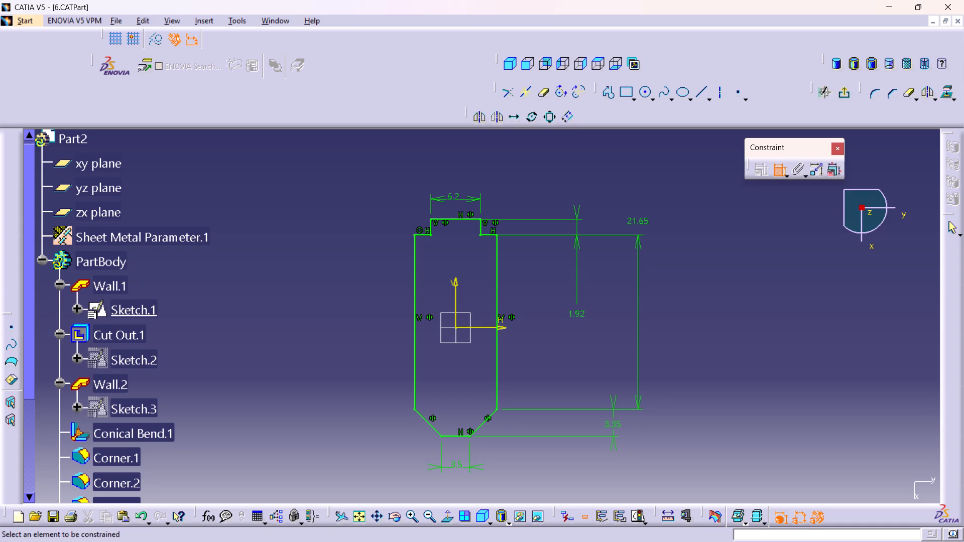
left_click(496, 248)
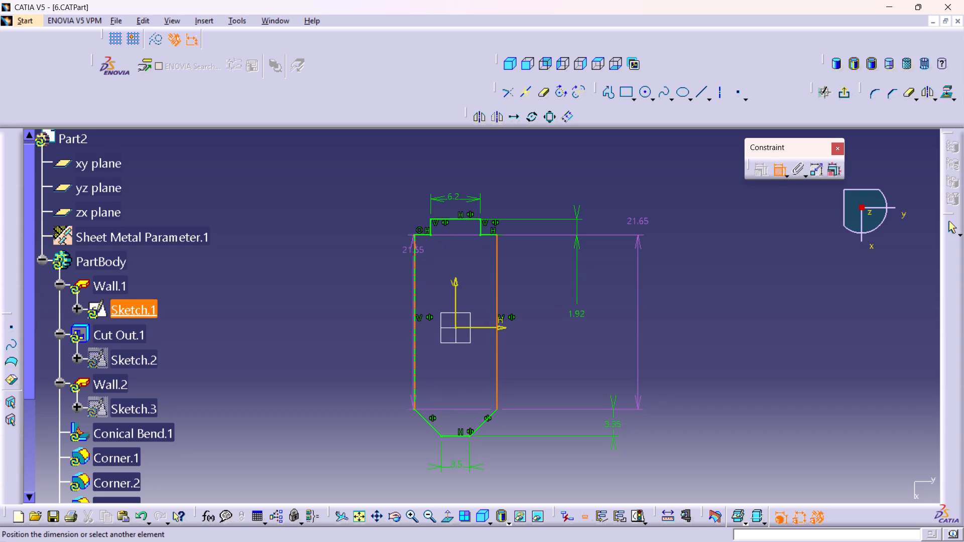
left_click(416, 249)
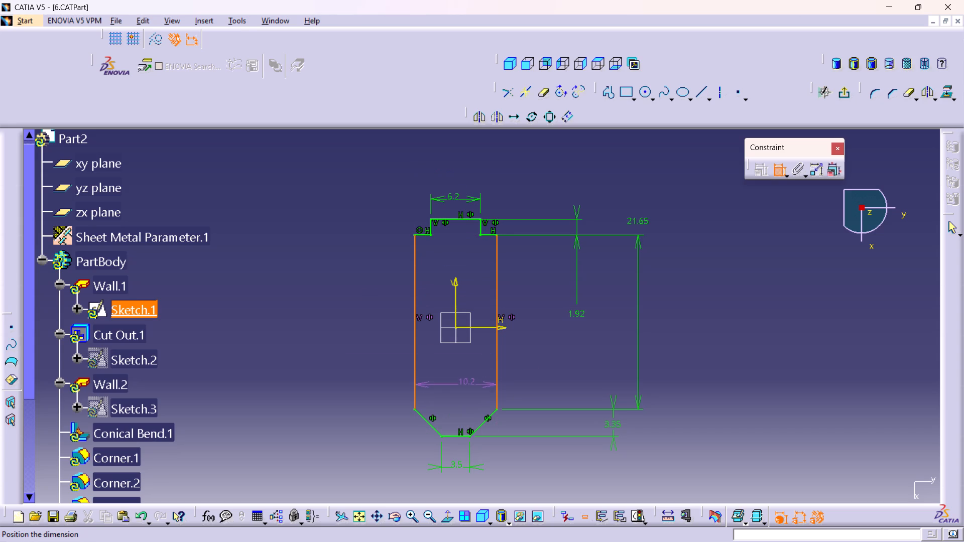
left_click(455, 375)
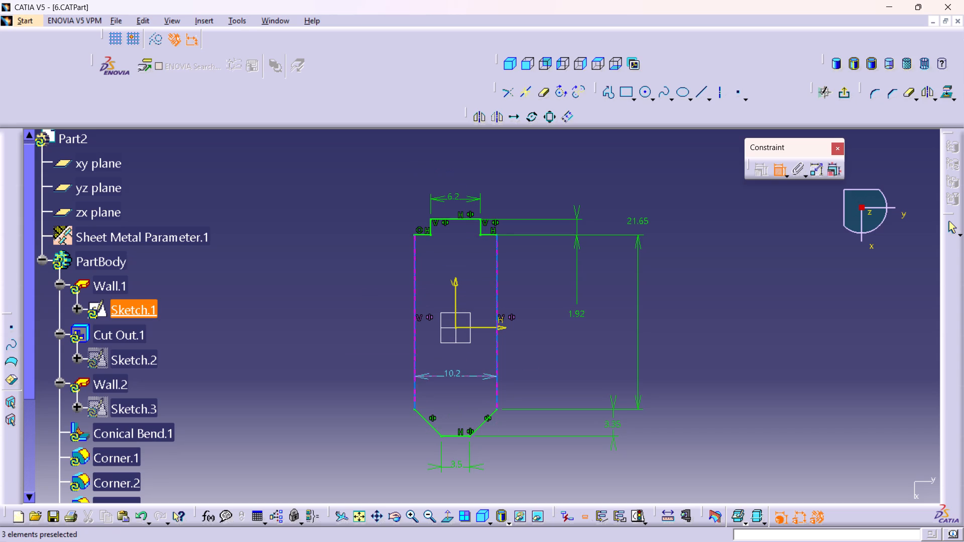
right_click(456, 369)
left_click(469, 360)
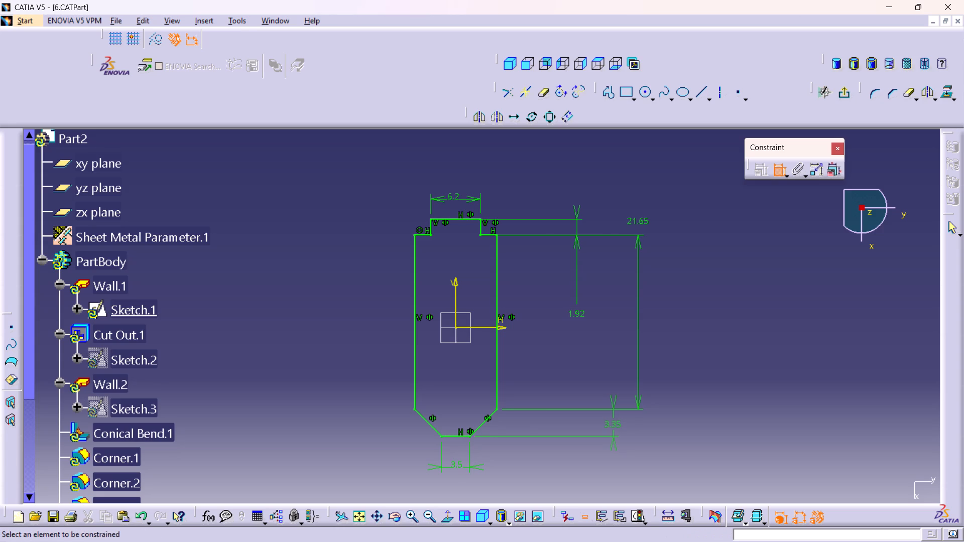
Exit the base wall's Sketch.1 and update the part.
middle_click_drag(482, 505, 466, 411)
left_click(841, 85)
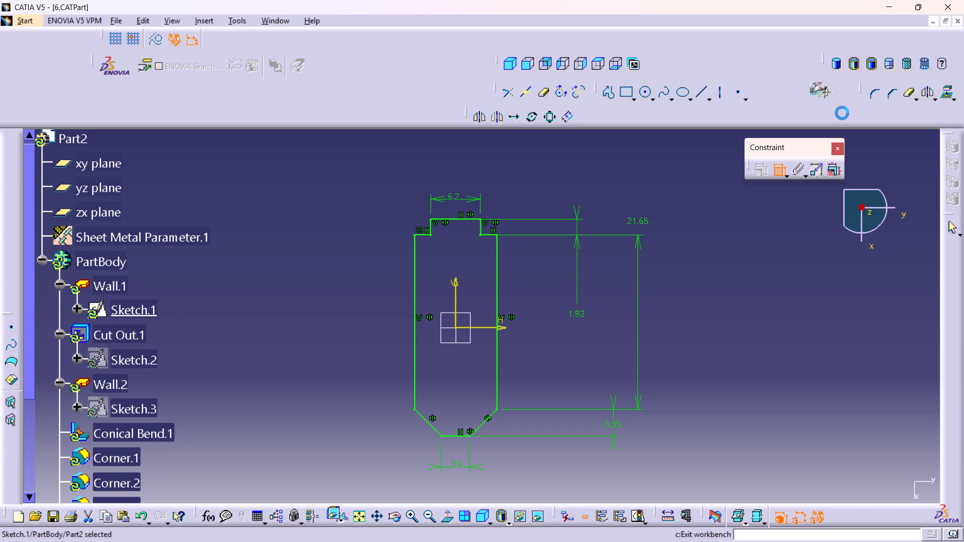
left_click(724, 451)
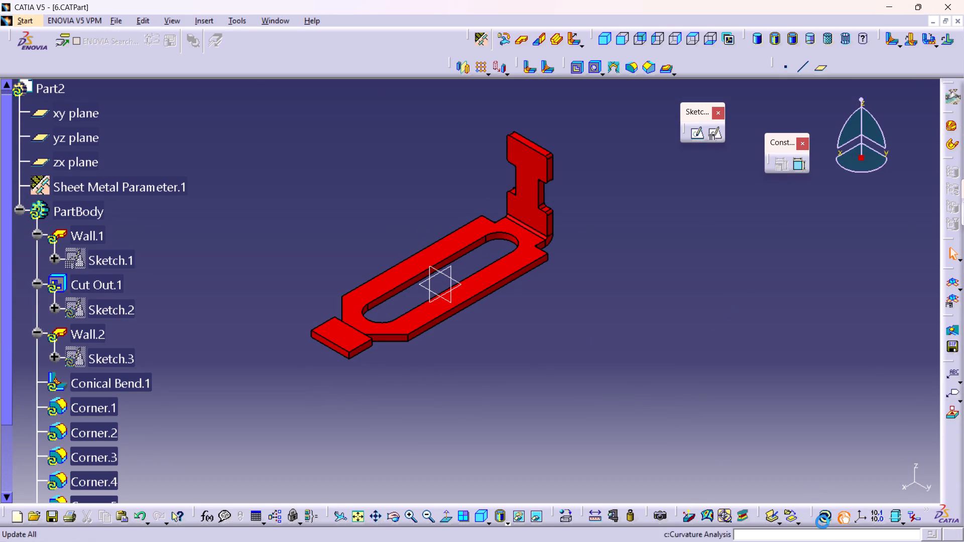
double_click(825, 518)
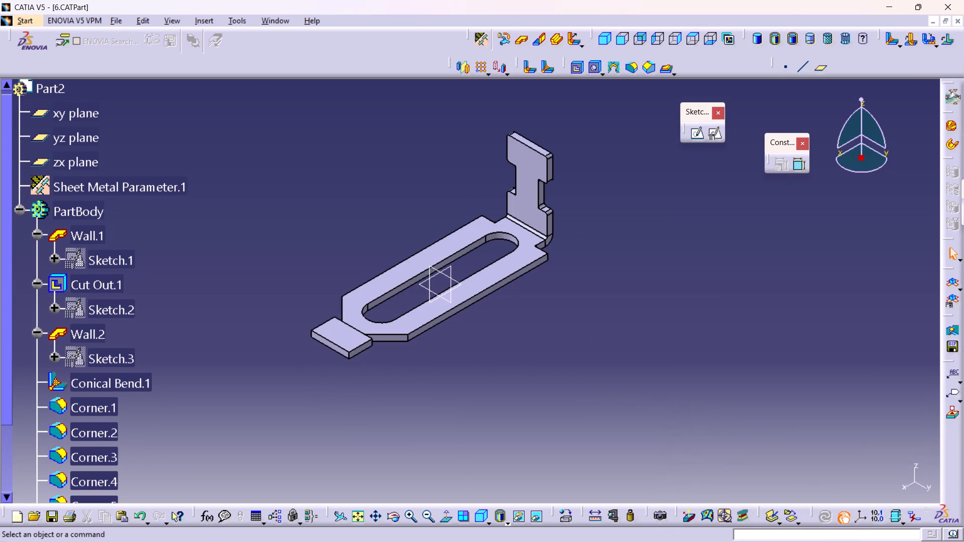
Examine the wall at the chamfered end and the dimensions of the slot's Sketch.2, and exit the sketch.
middle_click_drag(308, 382, 302, 368)
right_click(308, 382)
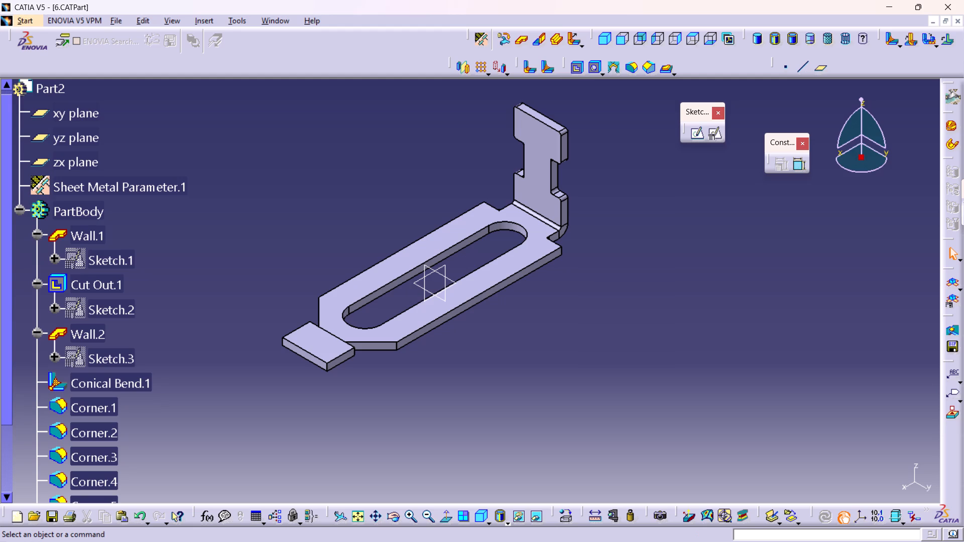
middle_click_drag(363, 390, 344, 339)
right_click(363, 390)
middle_click_drag(315, 380, 417, 346)
middle_click_drag(378, 397, 449, 349)
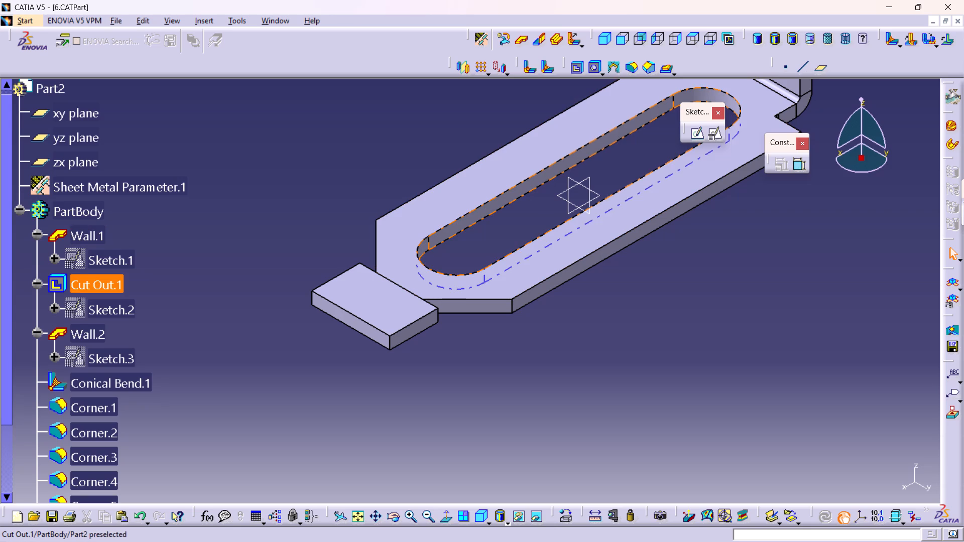
double_click(103, 312)
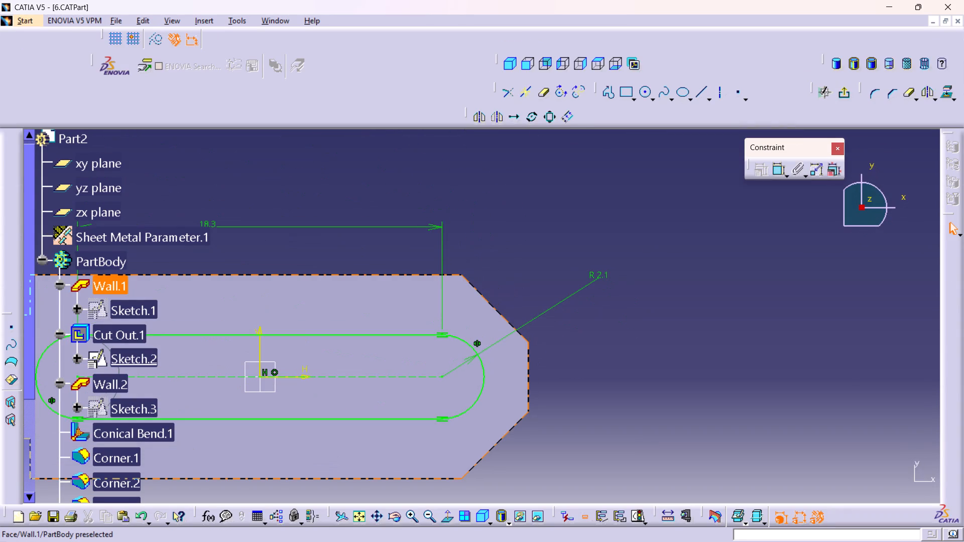
middle_click_drag(329, 294, 357, 340)
right_click(329, 294)
middle_click_drag(403, 343, 417, 309)
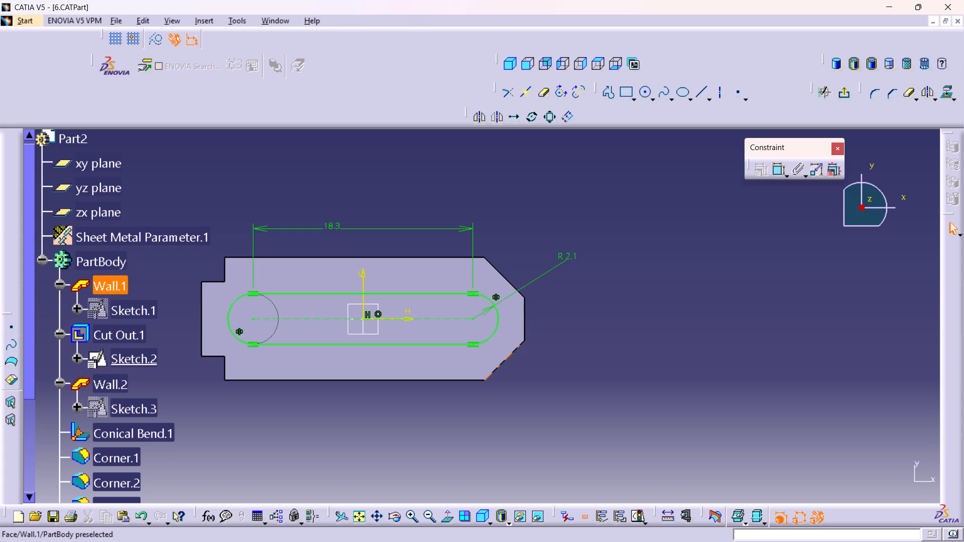
left_click(843, 92)
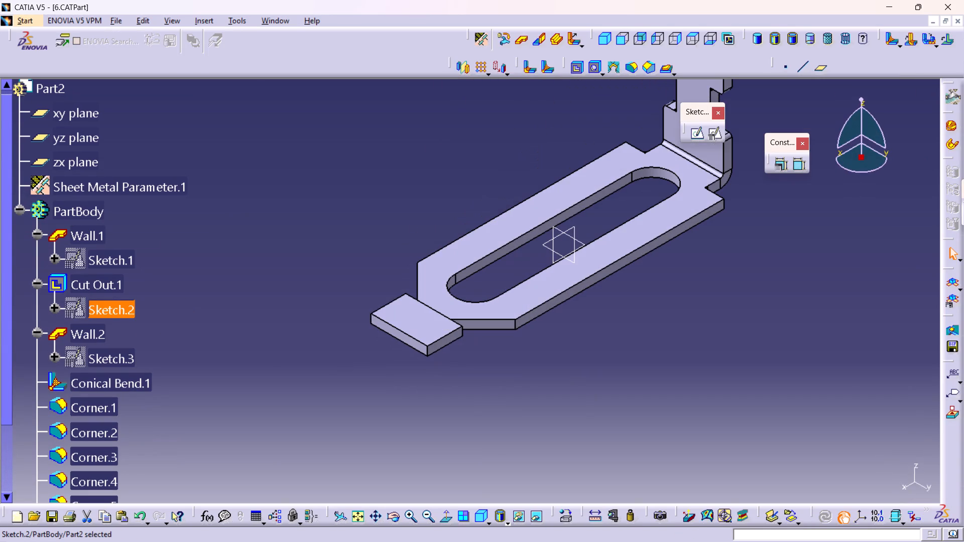
Create a positioned sketch with implicit origin and orientation on the narrow side face of the wall at the chamfered end.
left_click(445, 340)
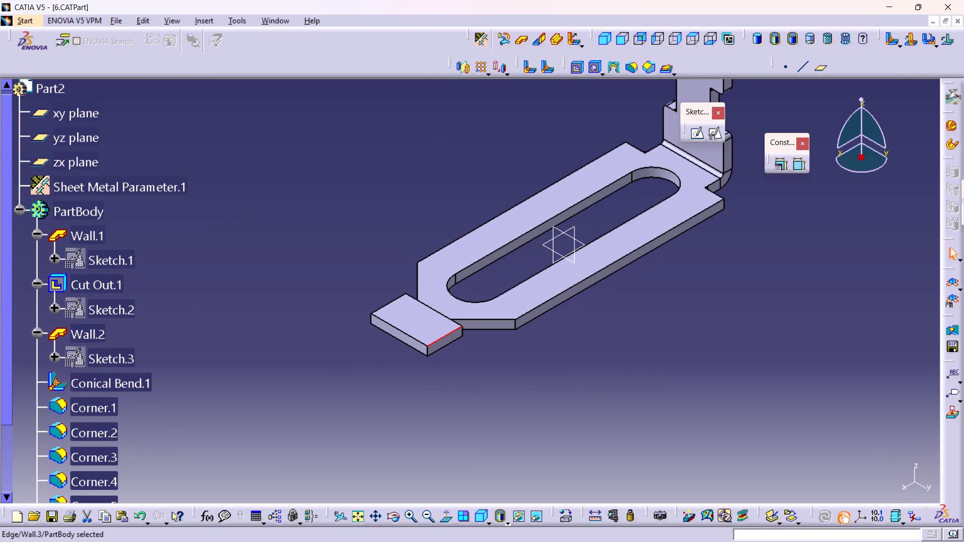
left_click(449, 370)
left_click(447, 342)
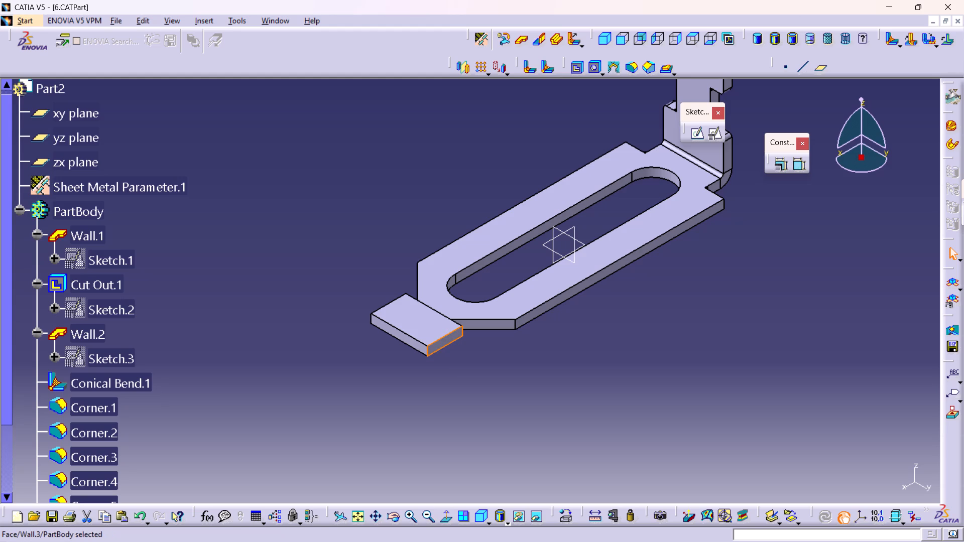
left_click(721, 129)
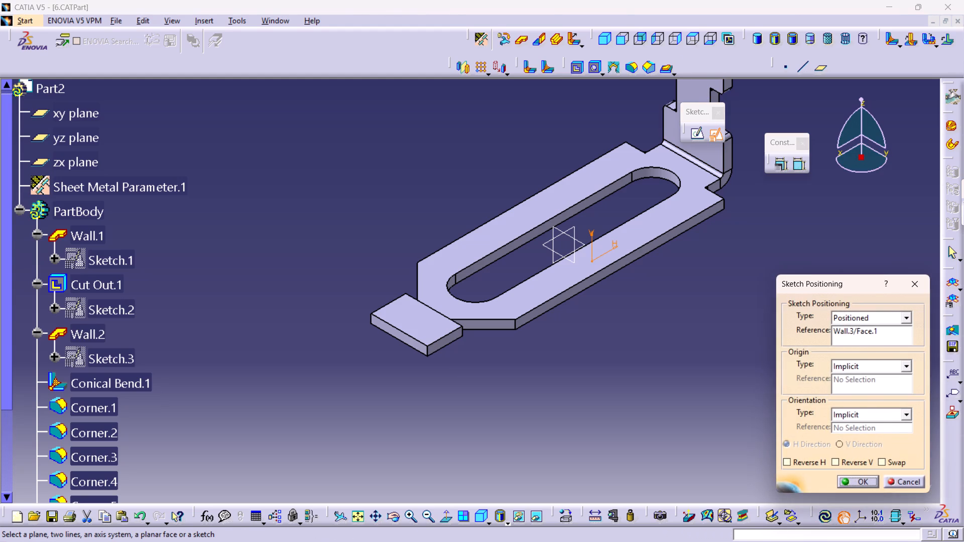
left_click(860, 478)
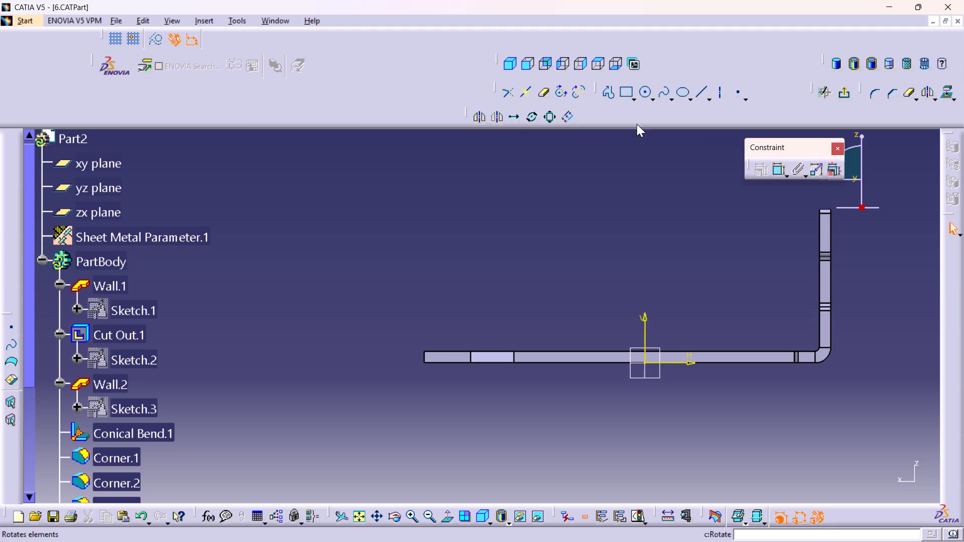
left_click(623, 94)
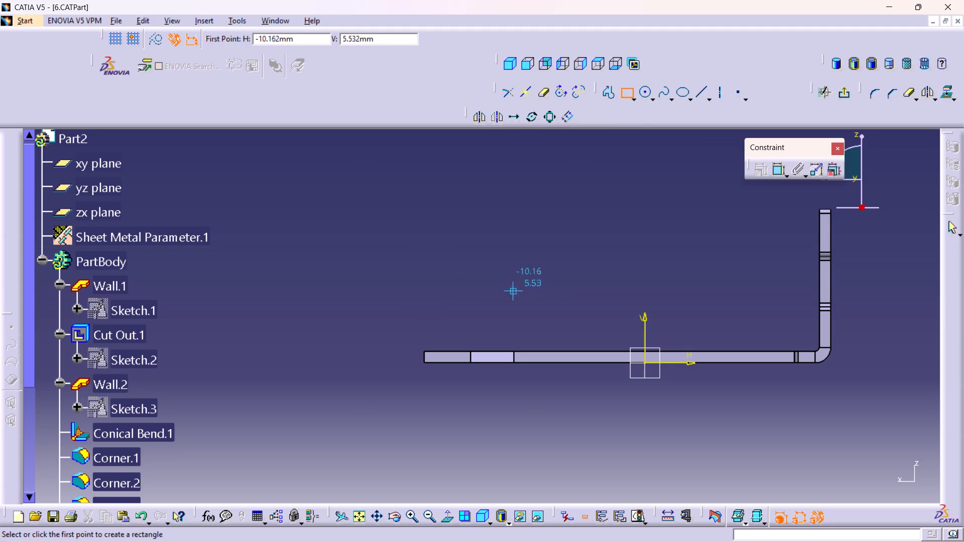
left_click(627, 98)
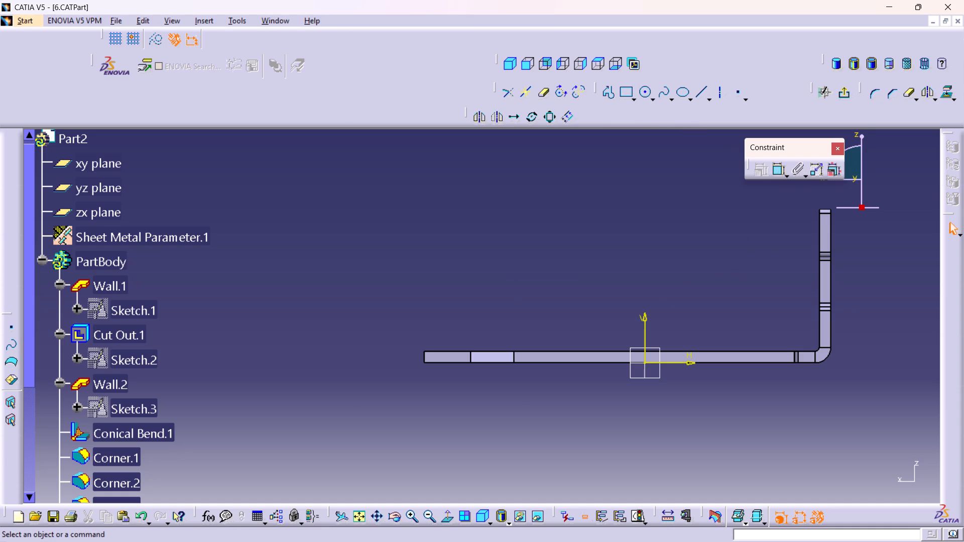
Open the slot cut-out's Sketch.2 and check its length and radius dimensions.
double_click(126, 366)
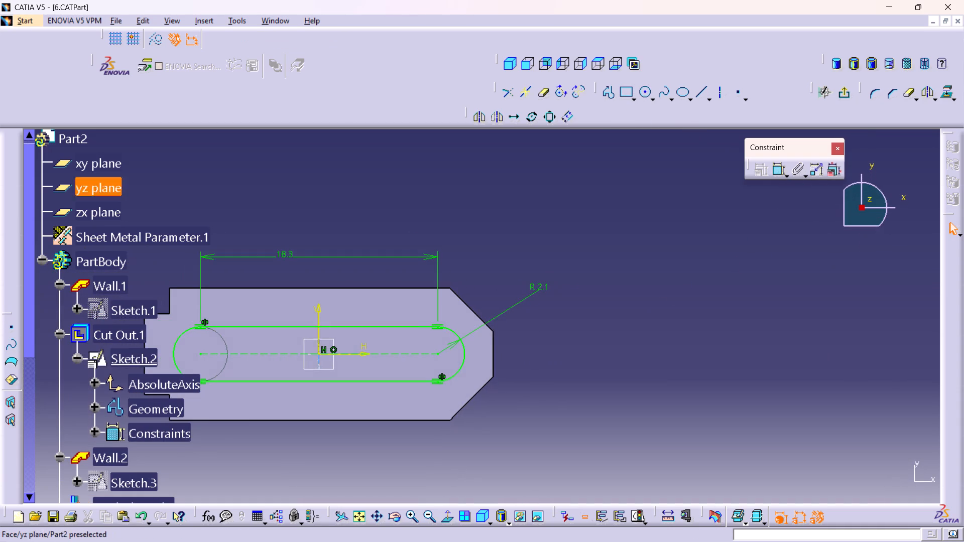
middle_click_drag(588, 353, 637, 339)
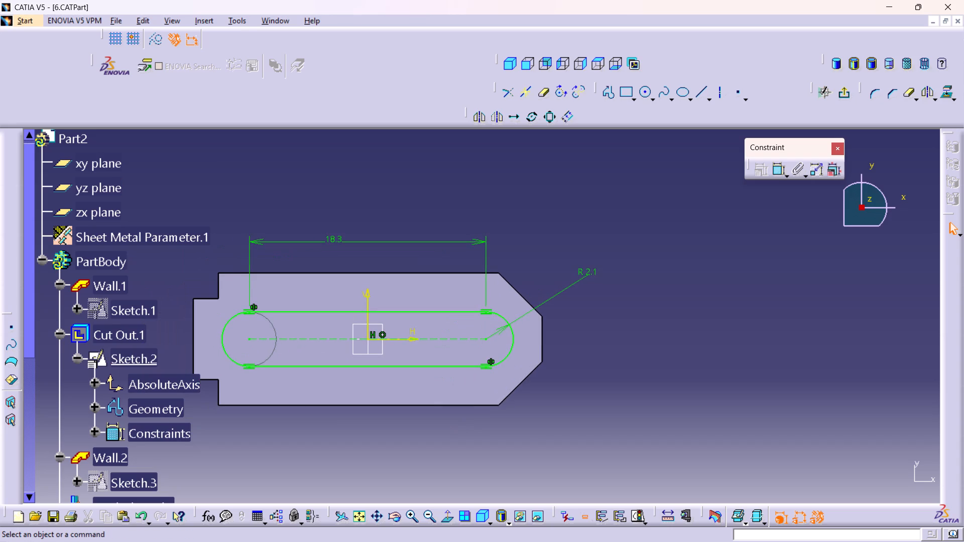
double_click(134, 349)
left_click(128, 359)
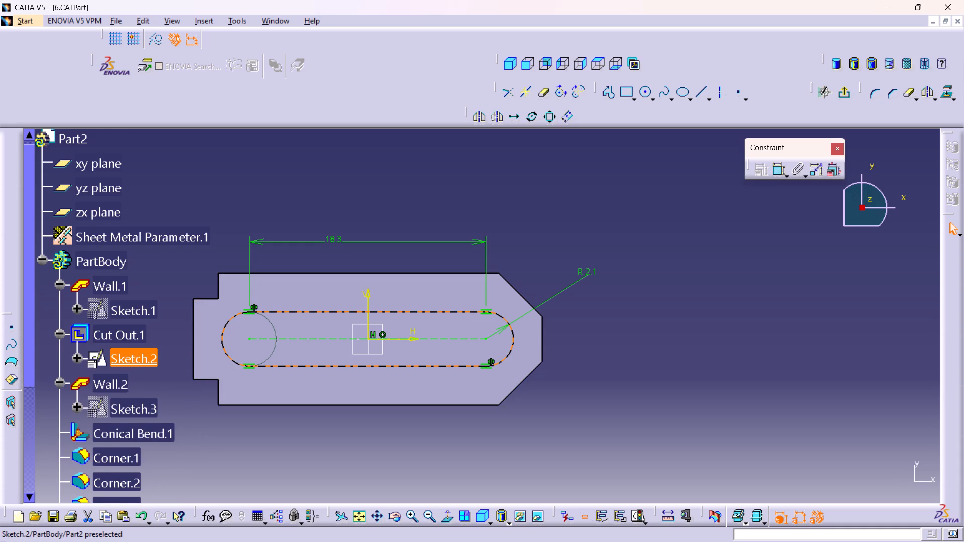
Open the upright wall's Sketch.3, examine the dimensions of its notched profile, and exit the sketch.
scroll(128, 359, "down", 2)
double_click(127, 335)
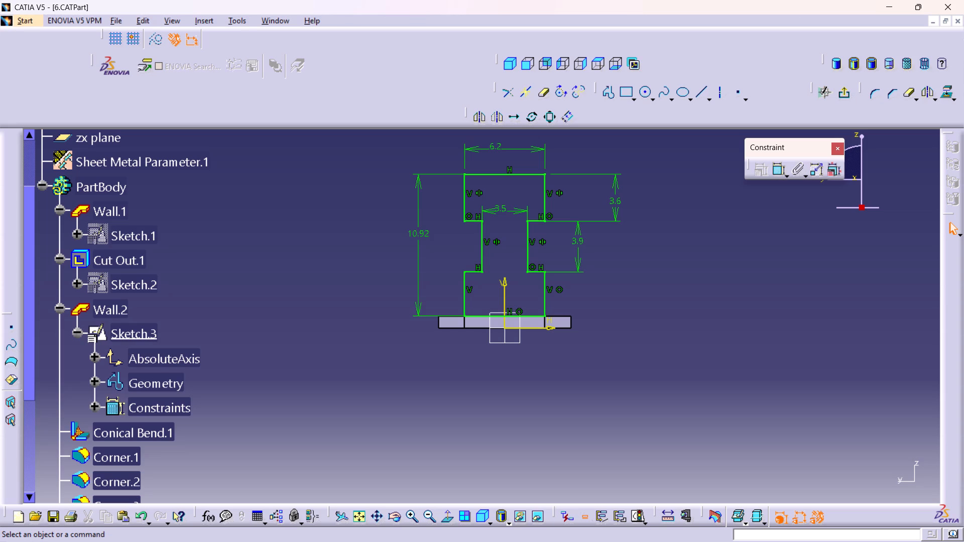
middle_click_drag(519, 372, 519, 425)
middle_click_drag(619, 348, 610, 314)
right_click(619, 348)
middle_click_drag(627, 328, 599, 344)
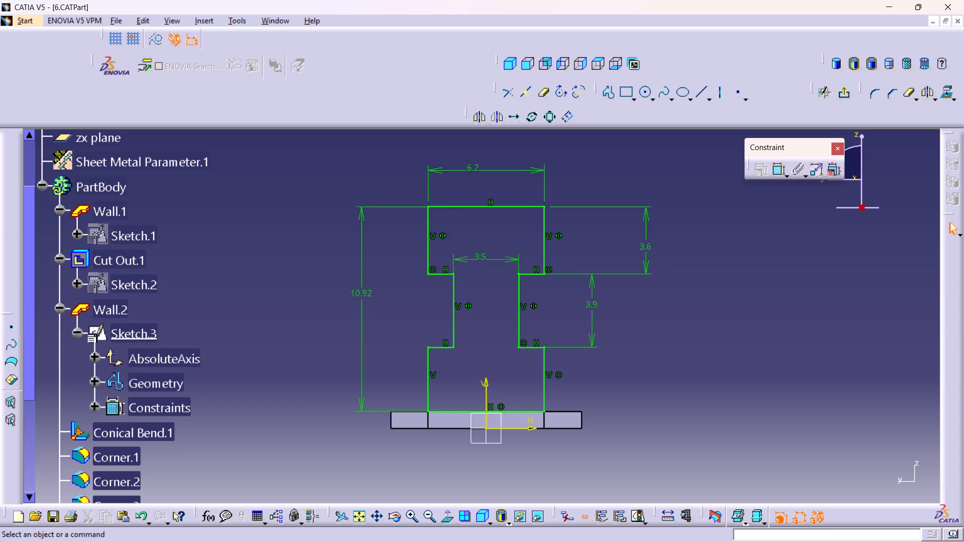
left_click(847, 96)
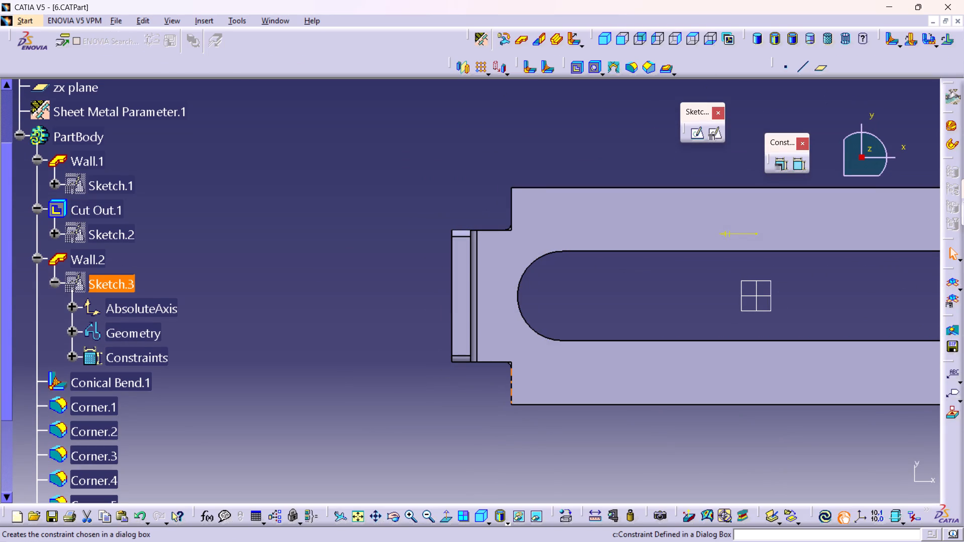
Examine the upright wall's bend, notches and rounded corners where it joins the base wall.
middle_click_drag(473, 397, 458, 260)
right_click_drag(473, 397, 458, 260)
middle_click_drag(606, 420, 570, 356)
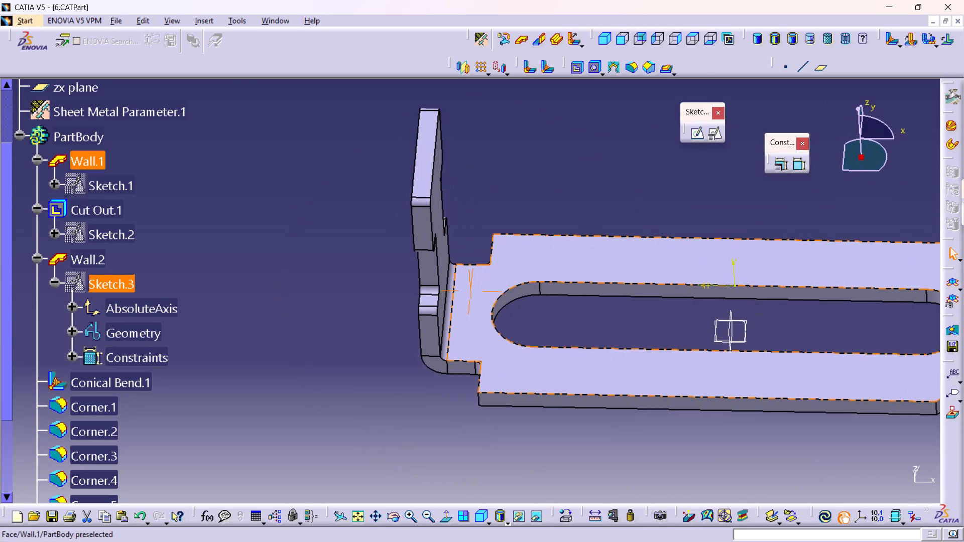
middle_click_drag(570, 356, 557, 339)
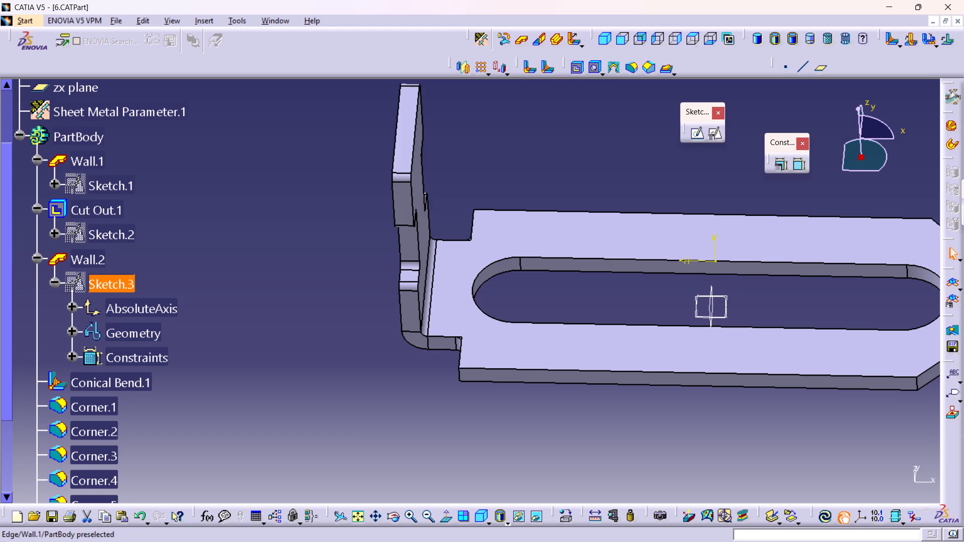
middle_click_drag(532, 336, 530, 337)
right_click_drag(532, 336, 530, 337)
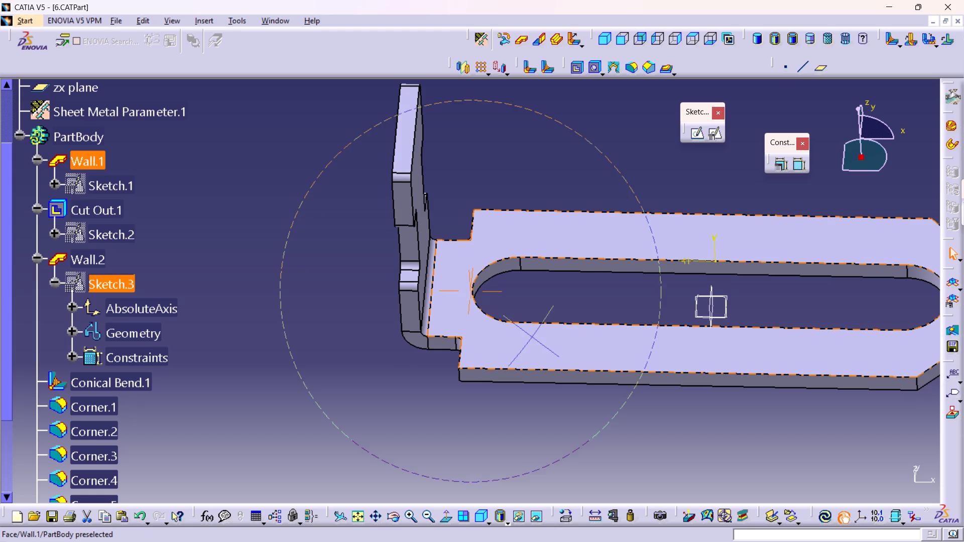
middle_click_drag(530, 337, 407, 300)
right_click_drag(530, 337, 406, 300)
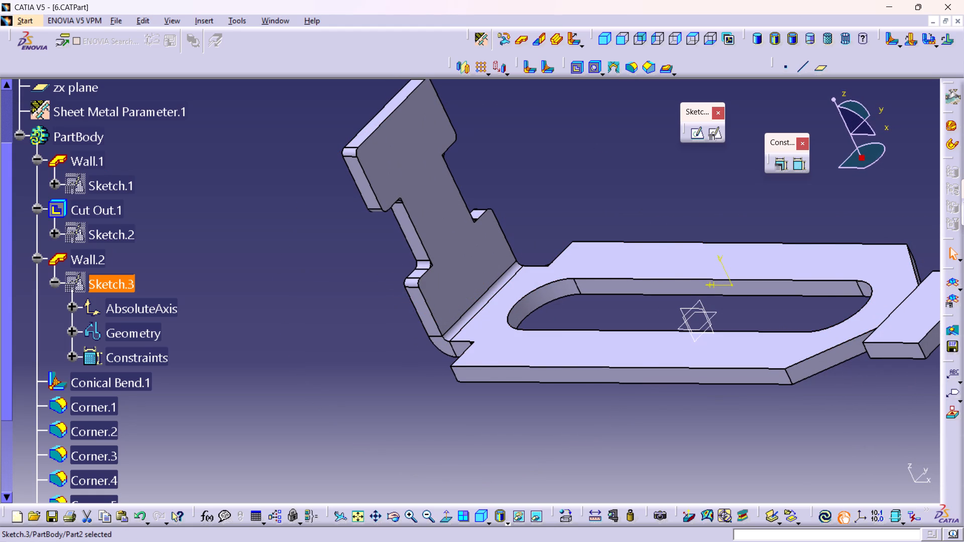
middle_click_drag(419, 277, 410, 200)
right_click(419, 276)
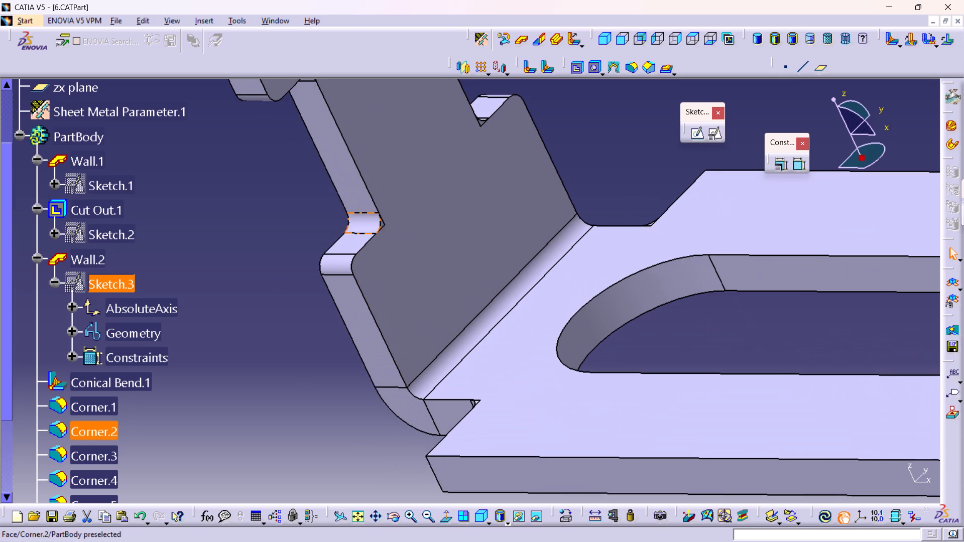
middle_click_drag(353, 177, 355, 270)
middle_click_drag(287, 181, 313, 249)
right_click(287, 181)
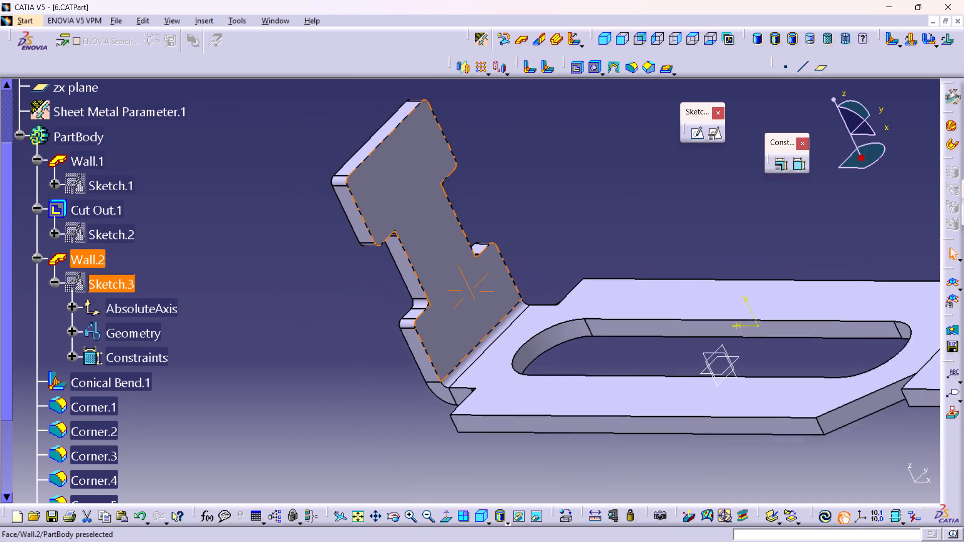
middle_click_drag(313, 249, 323, 262)
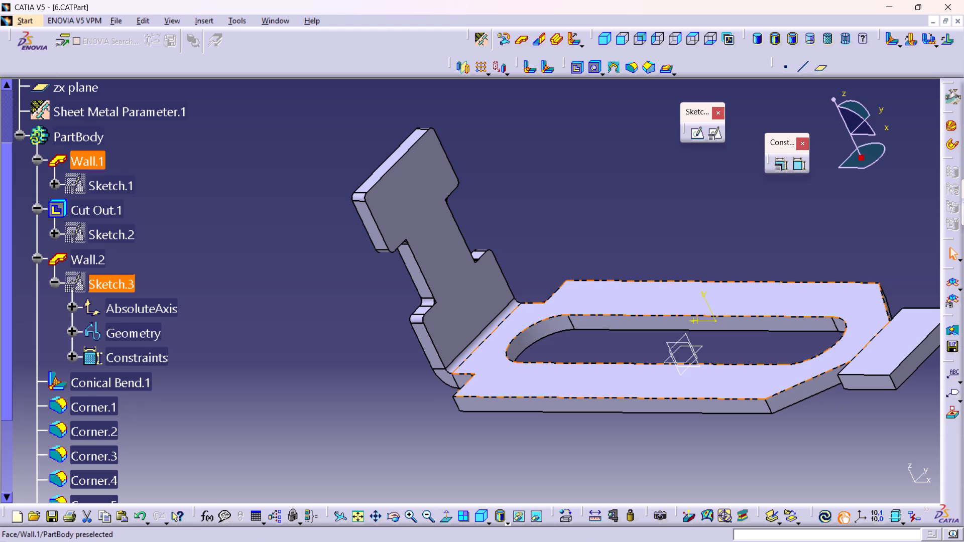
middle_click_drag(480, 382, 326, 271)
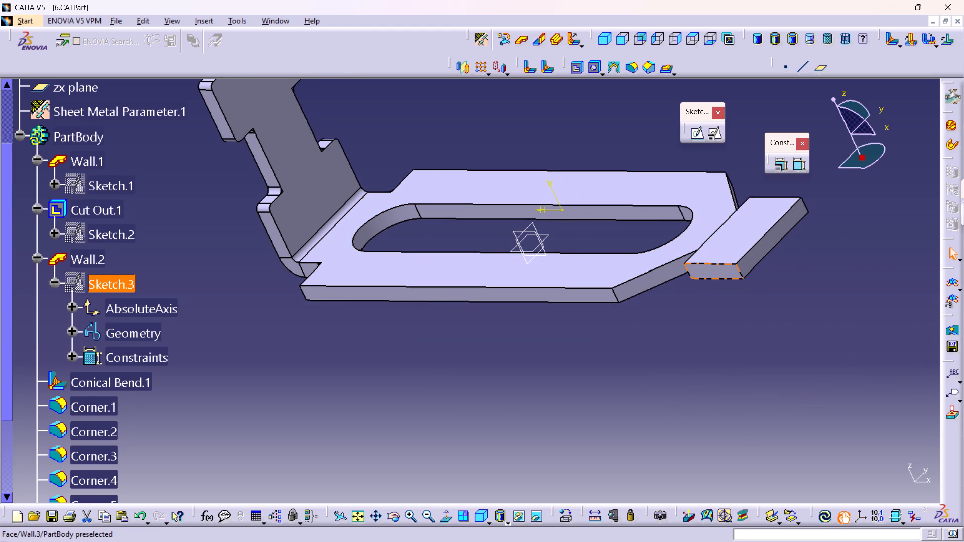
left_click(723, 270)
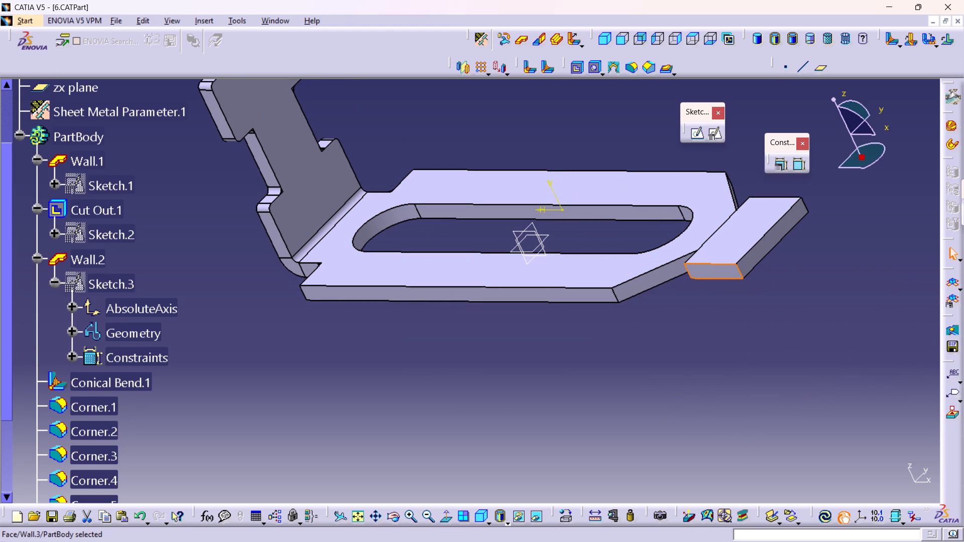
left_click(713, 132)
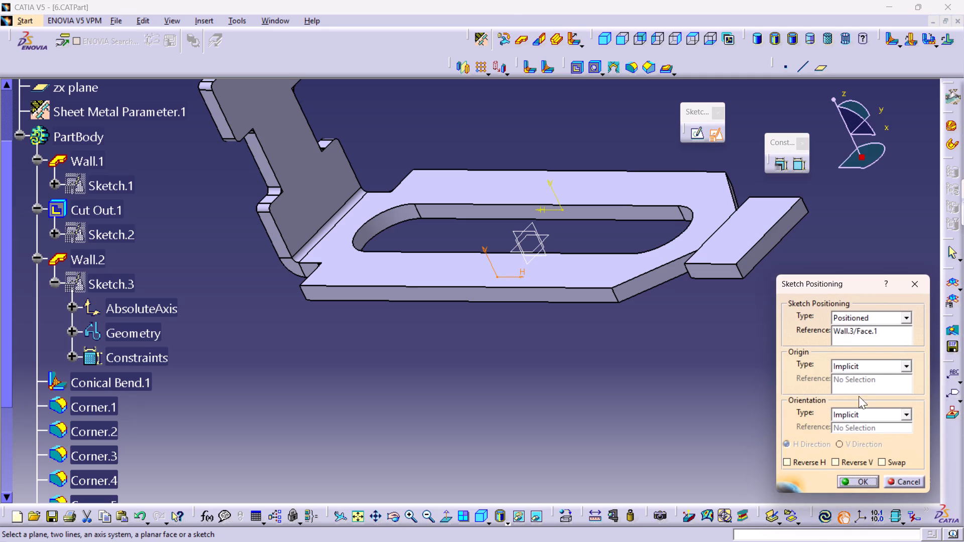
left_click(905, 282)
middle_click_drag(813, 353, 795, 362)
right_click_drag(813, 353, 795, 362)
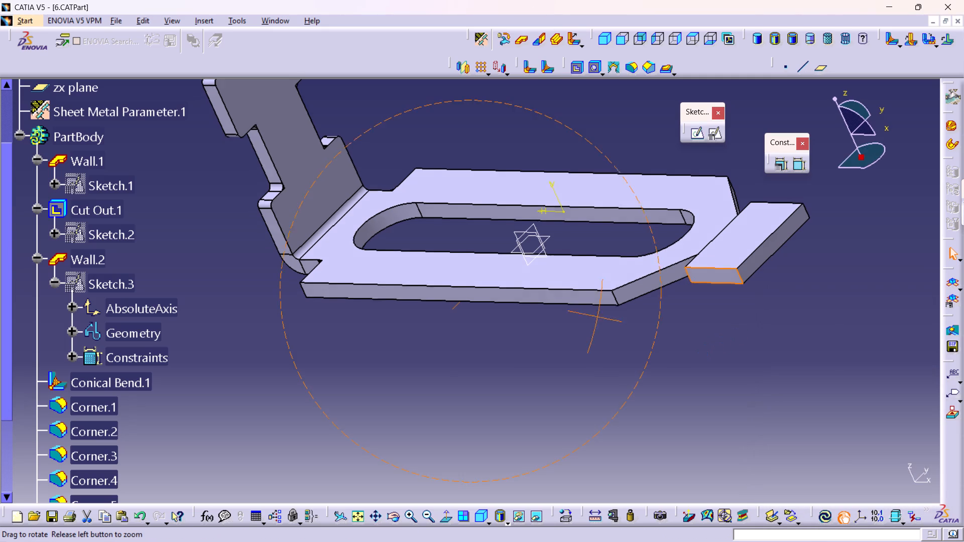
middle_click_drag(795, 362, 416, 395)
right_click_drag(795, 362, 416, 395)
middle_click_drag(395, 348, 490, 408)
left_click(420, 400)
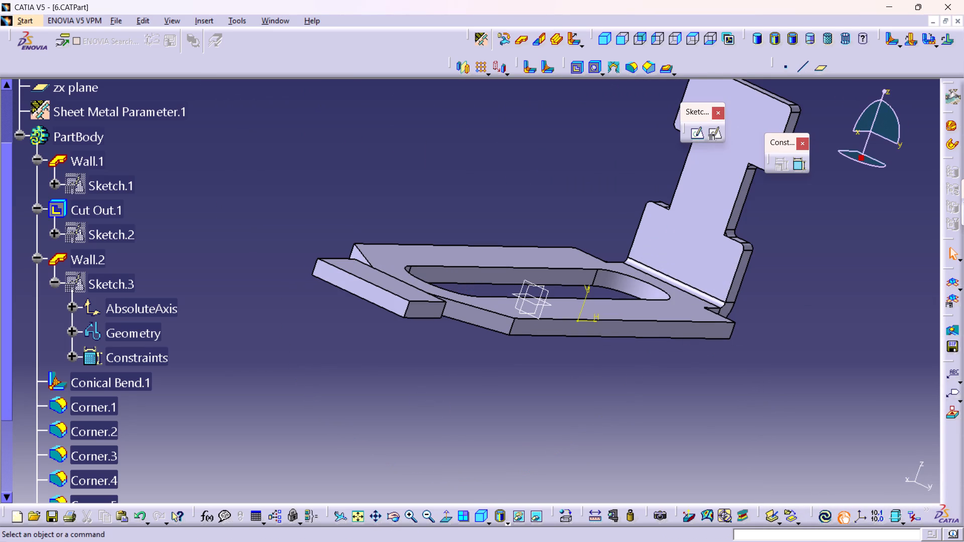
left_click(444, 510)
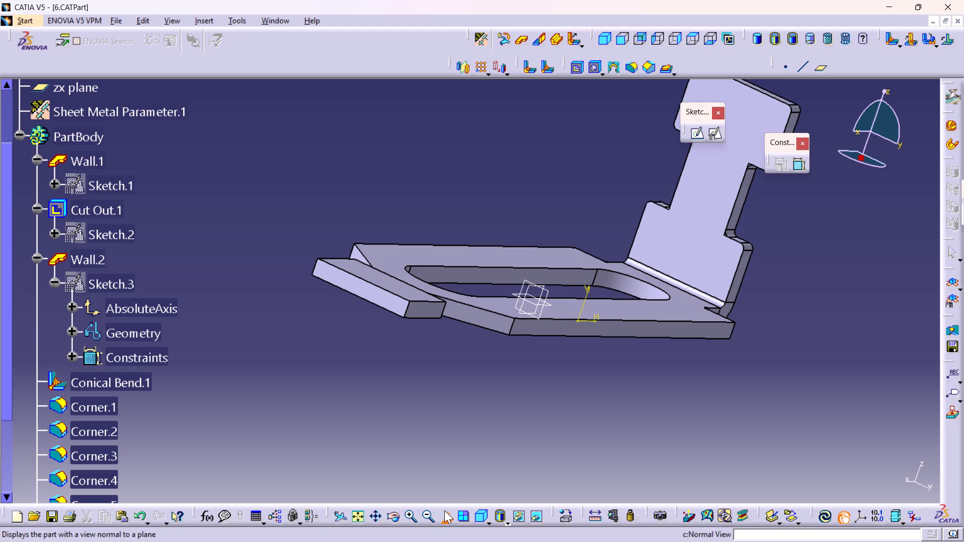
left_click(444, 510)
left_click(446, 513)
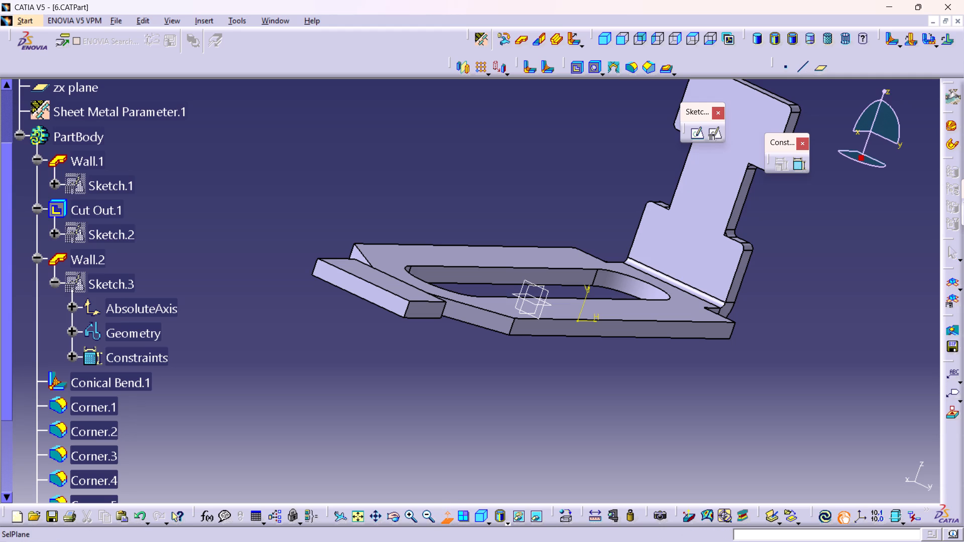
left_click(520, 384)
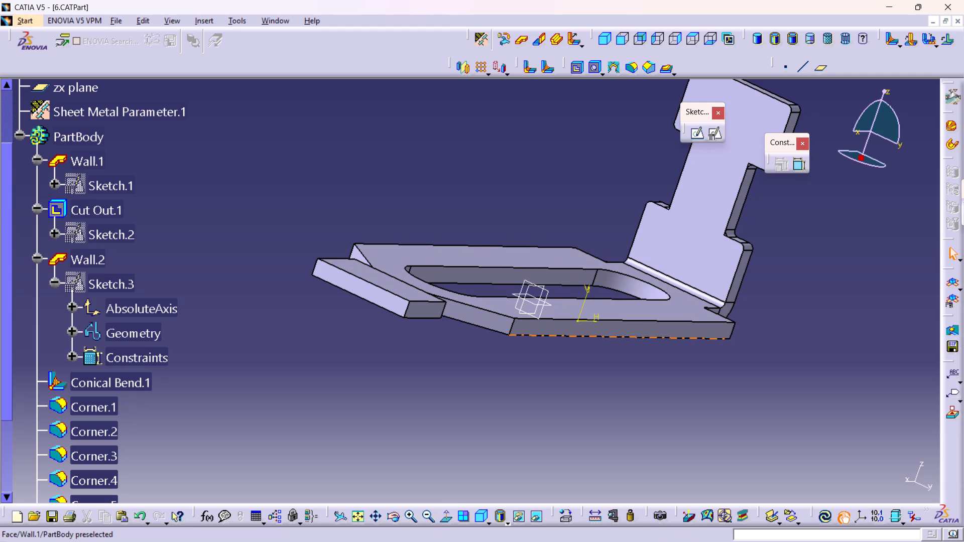
Undo the recent operations to remove the leftover sketch axis from the base wall, and clear the selection.
key("ctrl+z")
key("ctrl+z")
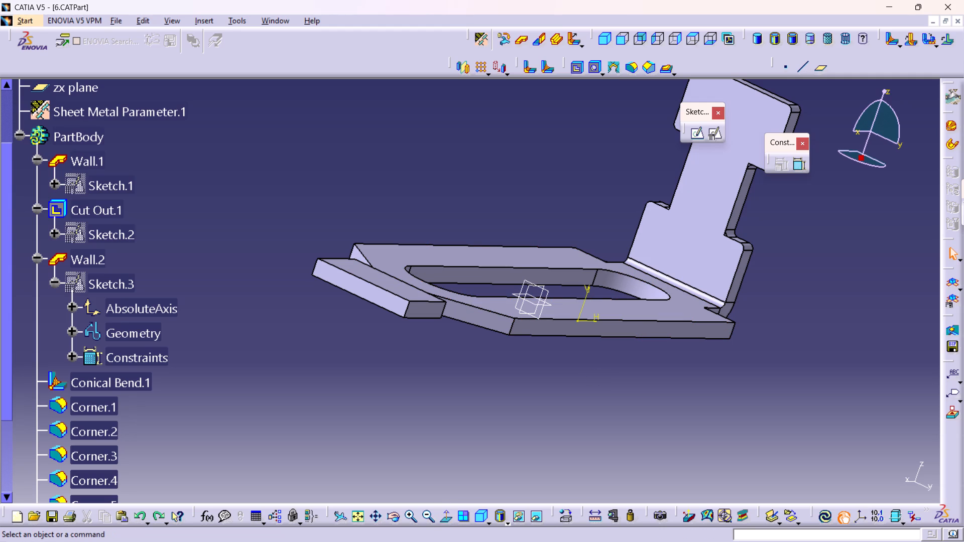
key("ctrl+z")
key("ctrl+z")
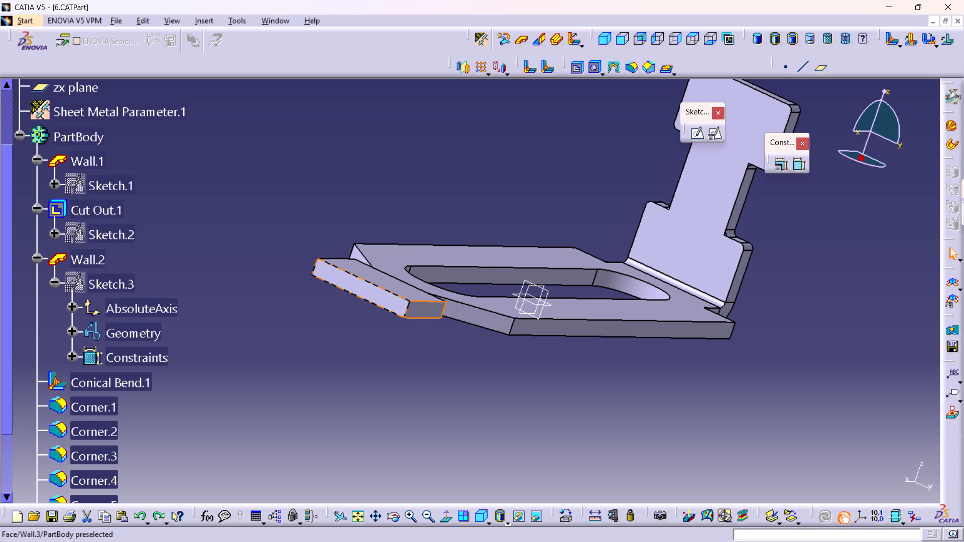
left_click(417, 353)
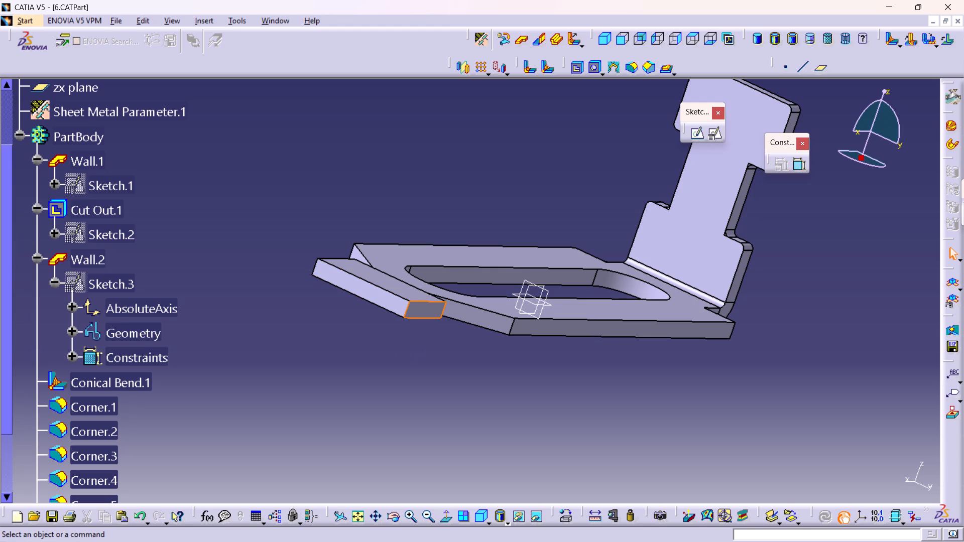
Create a positioned sketch with implicit origin and orientation on the small end face of Wall.3.
middle_click_drag(387, 345, 399, 391)
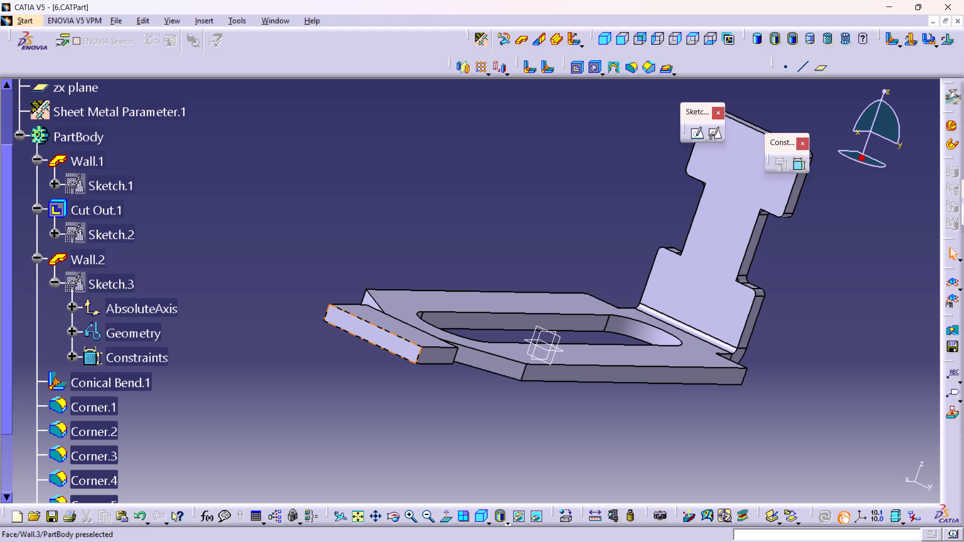
left_click(425, 357)
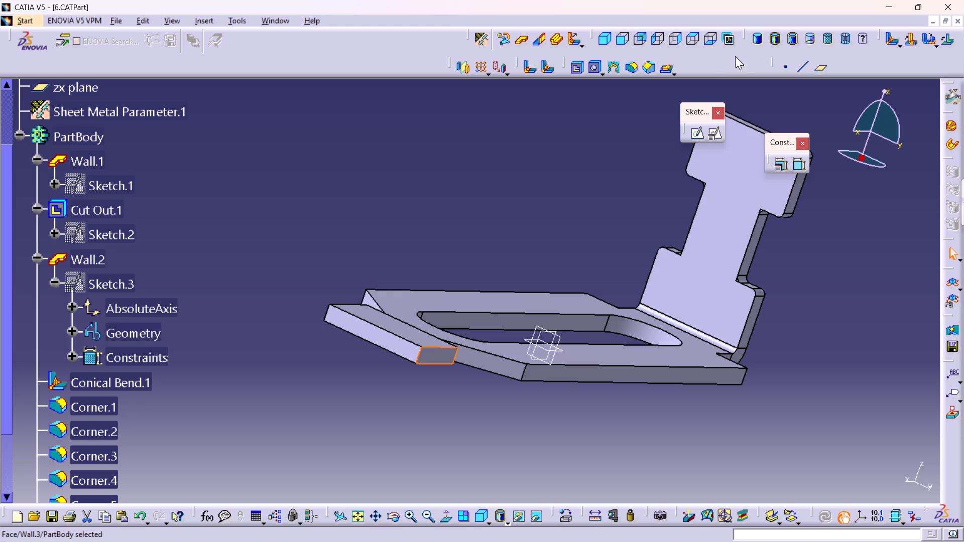
left_click(716, 131)
left_click(843, 480)
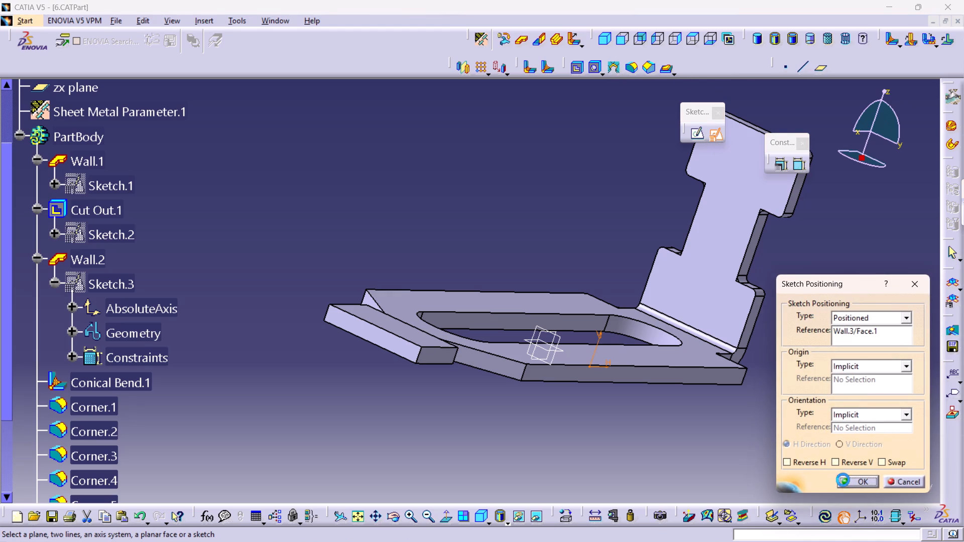
Sketch a vertical line about 3 mm long just above the outer corner of Wall.3's end face.
middle_click_drag(387, 414, 430, 383)
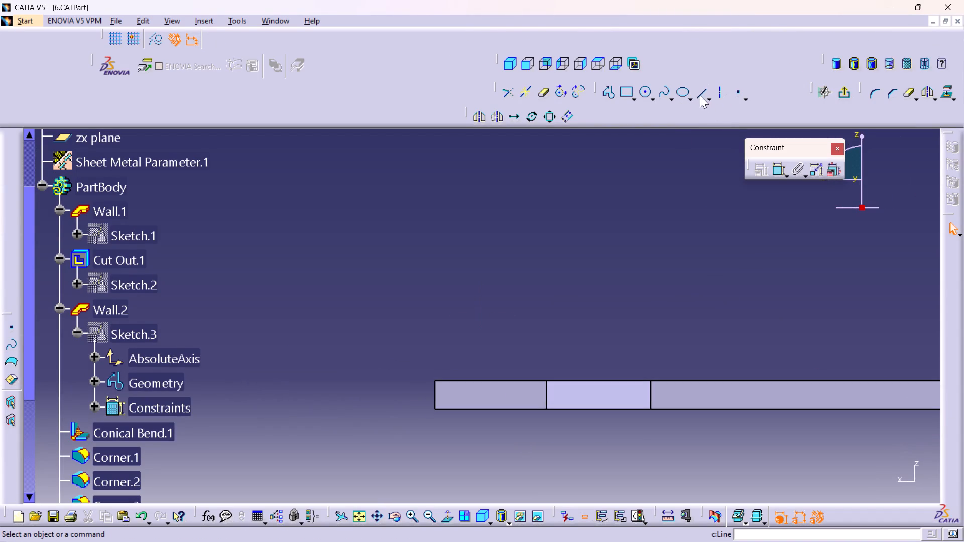
left_click(702, 92)
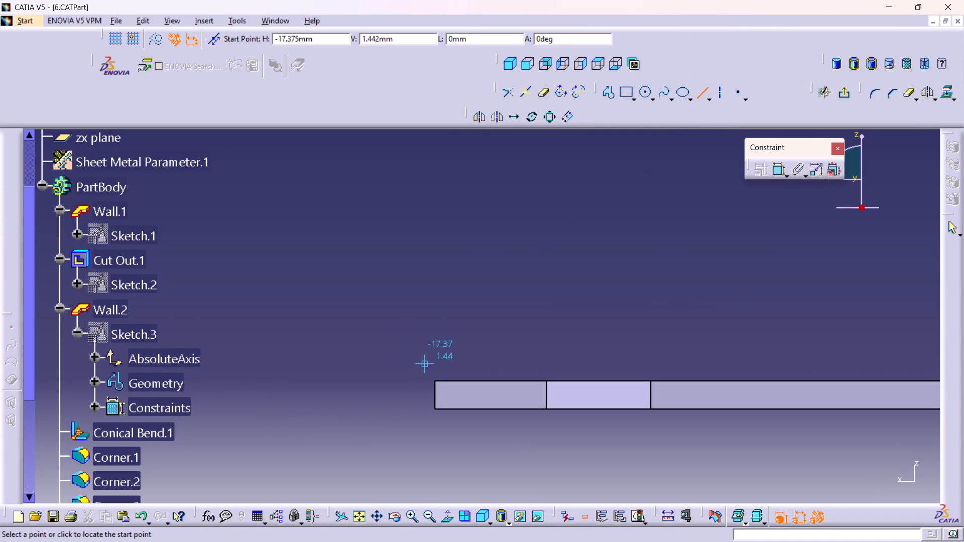
left_click(436, 372)
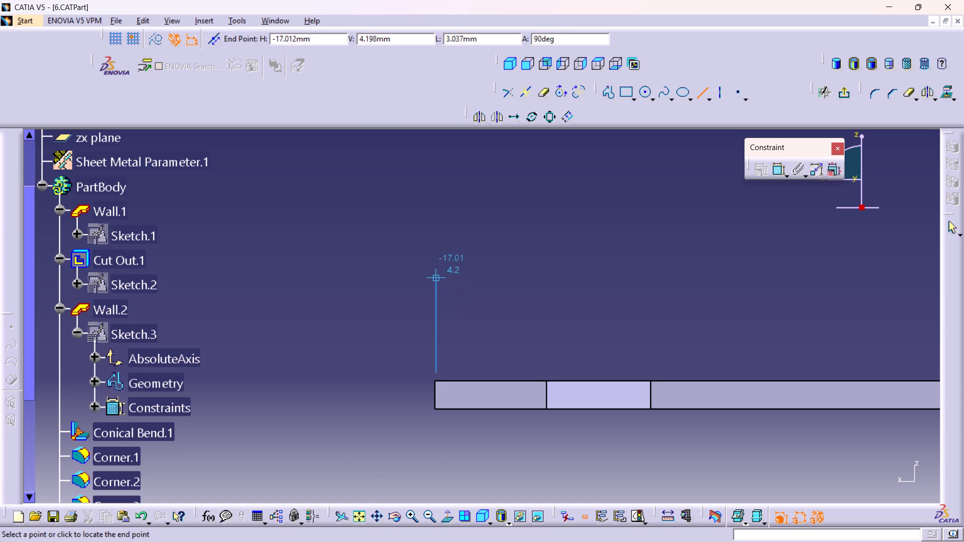
left_click(438, 274)
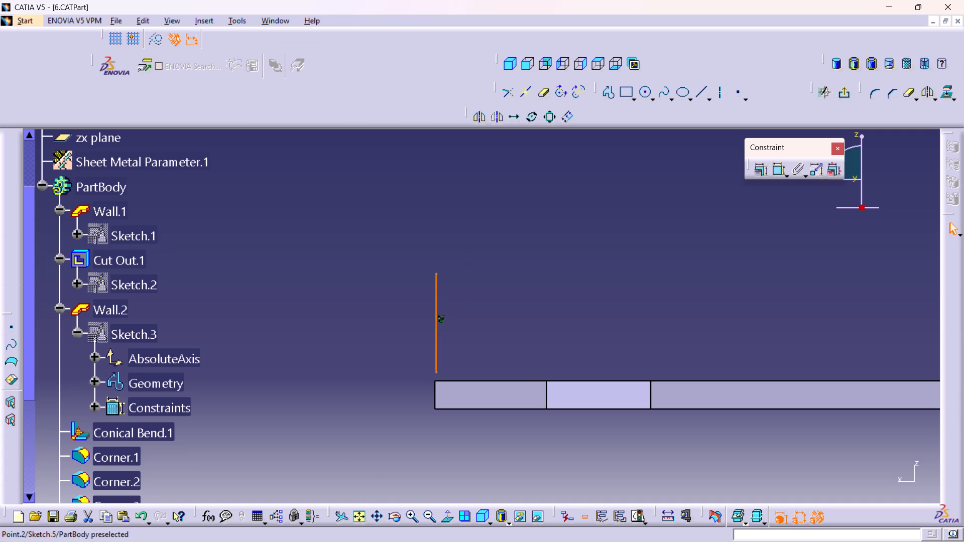
left_click(712, 274)
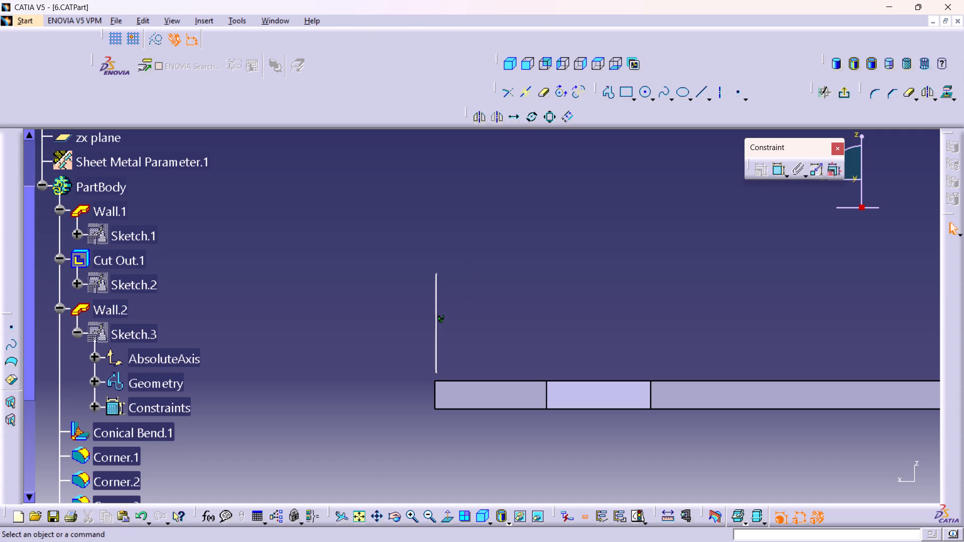
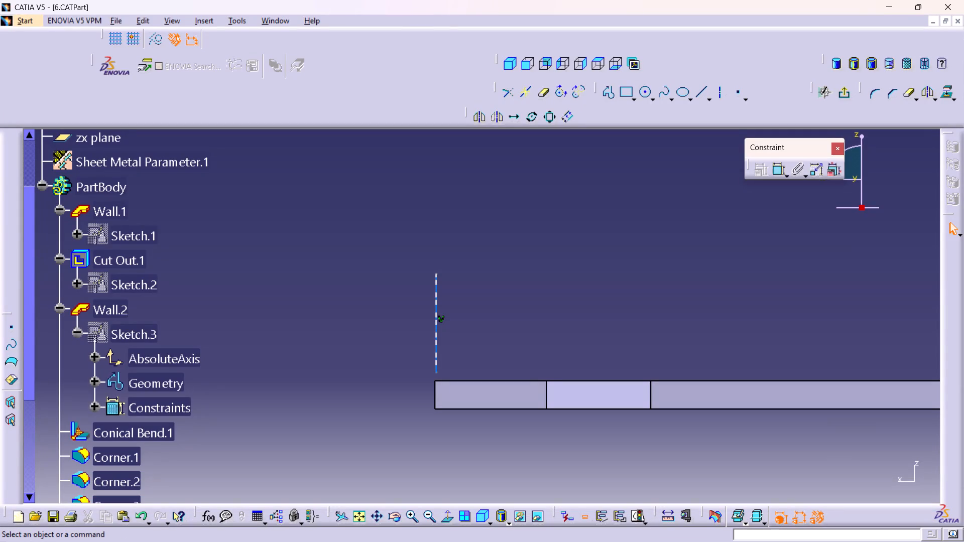
Make the vertical line's lower endpoint coincident with the upper outer corner of Wall.3's end face.
left_click(776, 168)
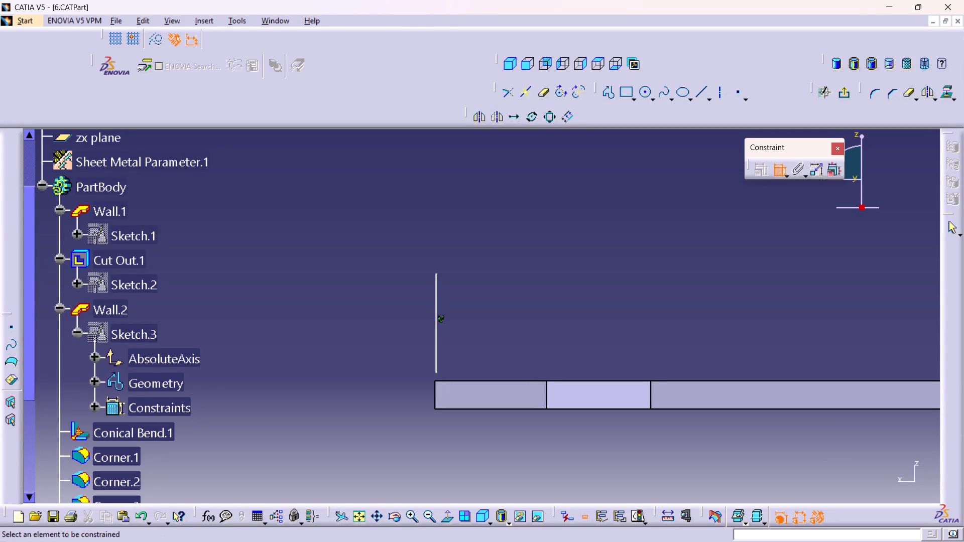
left_click(437, 372)
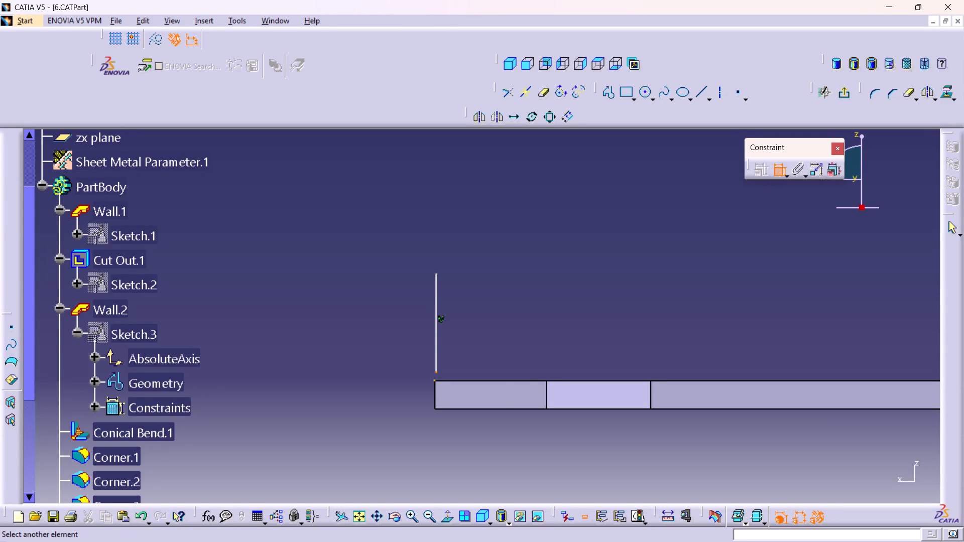
left_click(437, 379)
right_click(361, 381)
left_click(397, 474)
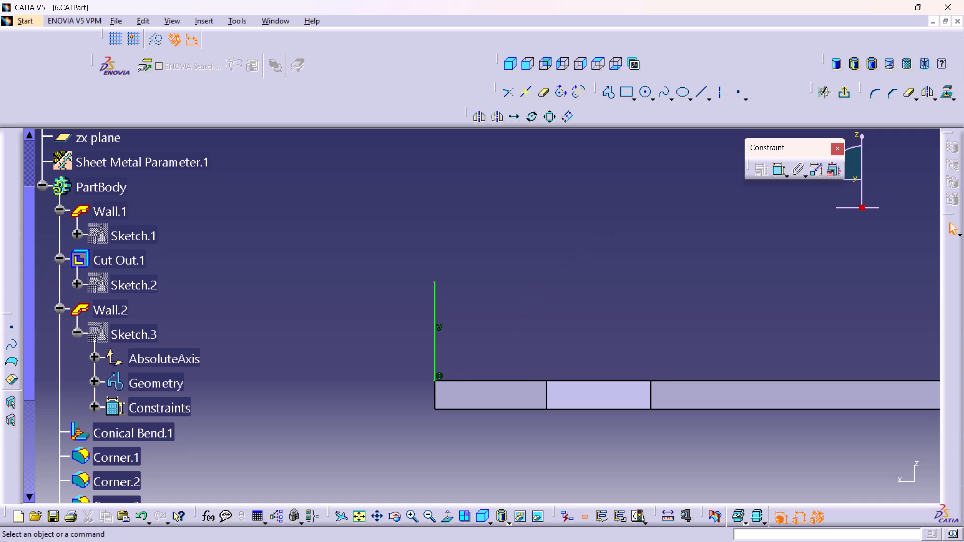
Dimension the vertical line's upper endpoint from the bottom edge of Wall.3's end face and set the distance to 4.8 mm.
left_click(455, 410)
left_click(435, 281)
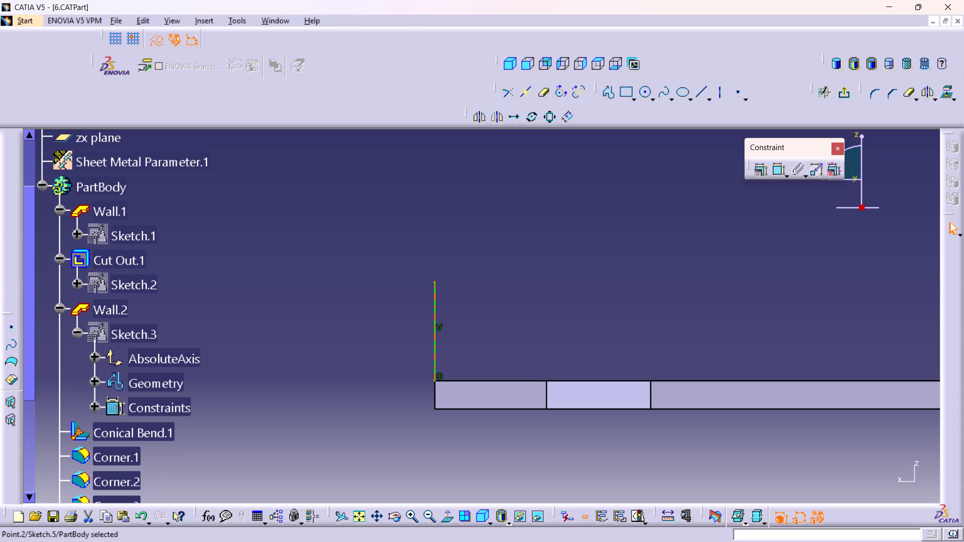
double_click(776, 171)
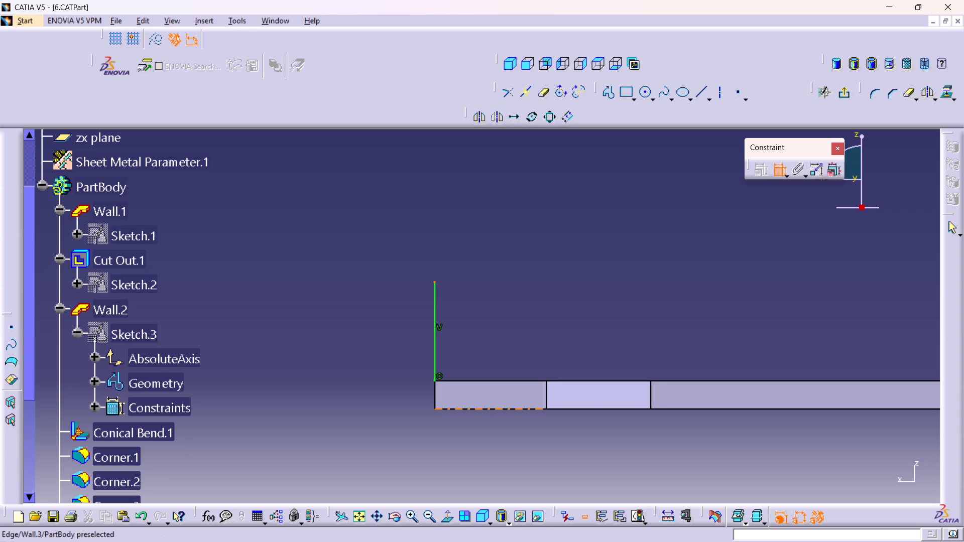
left_click(478, 410)
left_click(392, 355)
double_click(390, 352)
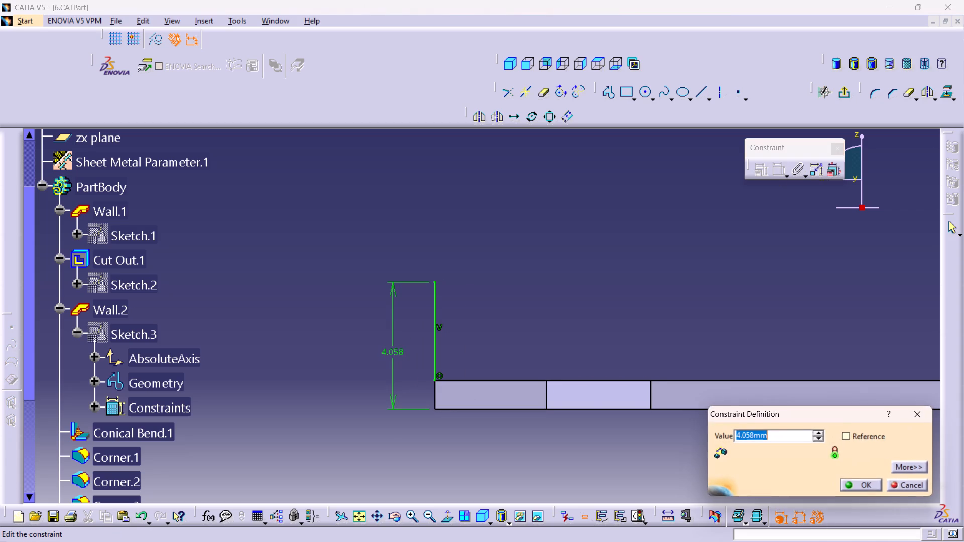
type("40")
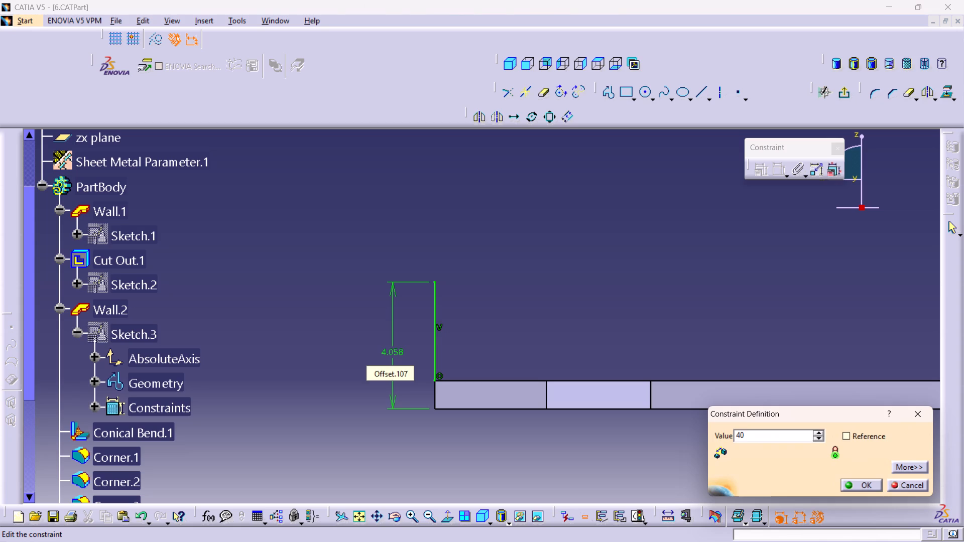
key("BackSpace")
type(".80")
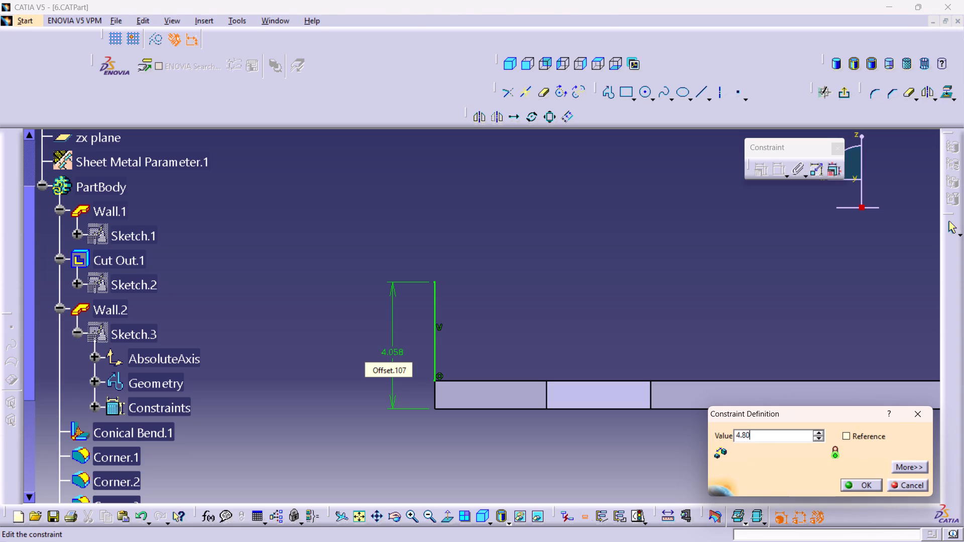
key("Return")
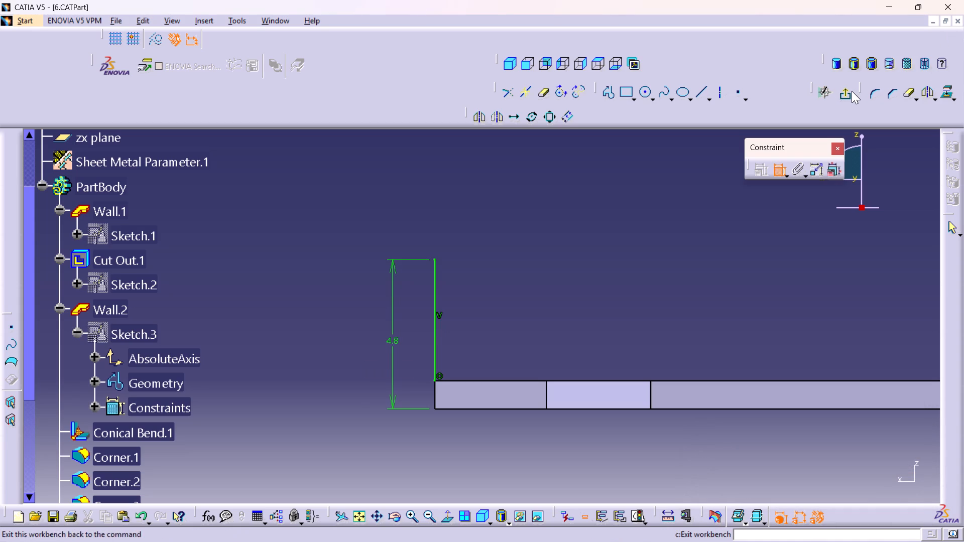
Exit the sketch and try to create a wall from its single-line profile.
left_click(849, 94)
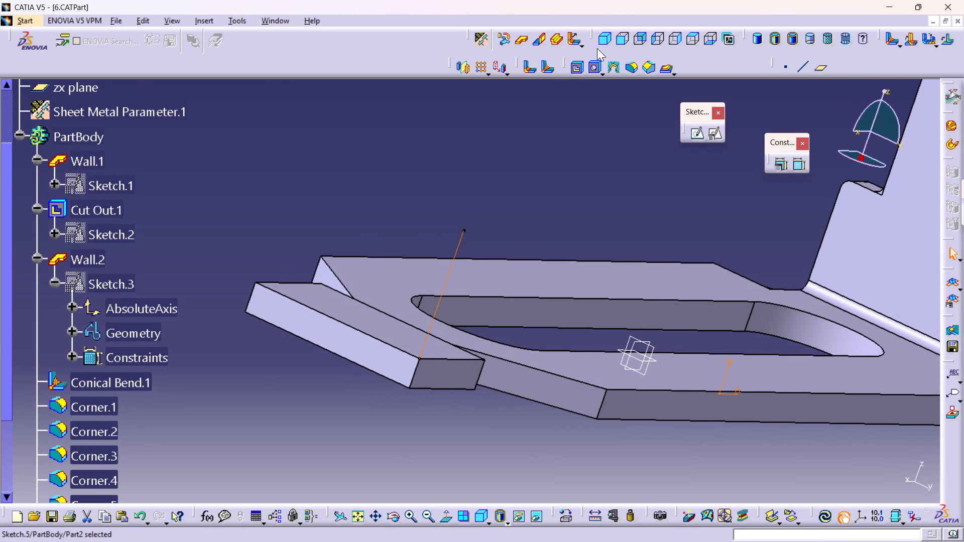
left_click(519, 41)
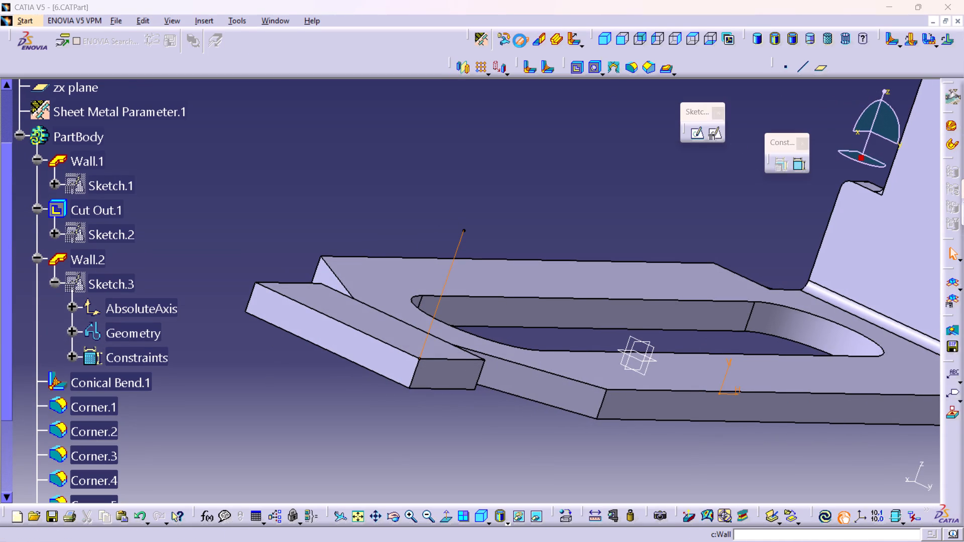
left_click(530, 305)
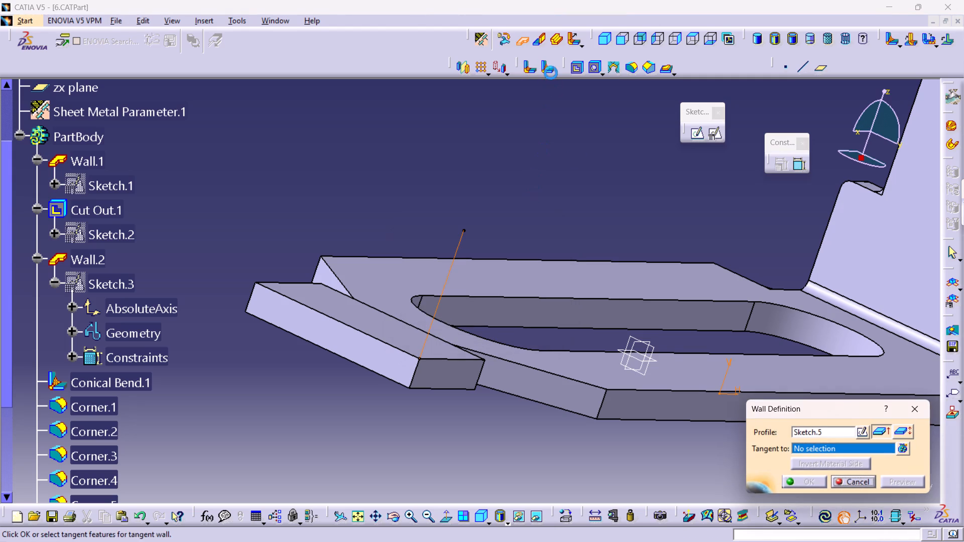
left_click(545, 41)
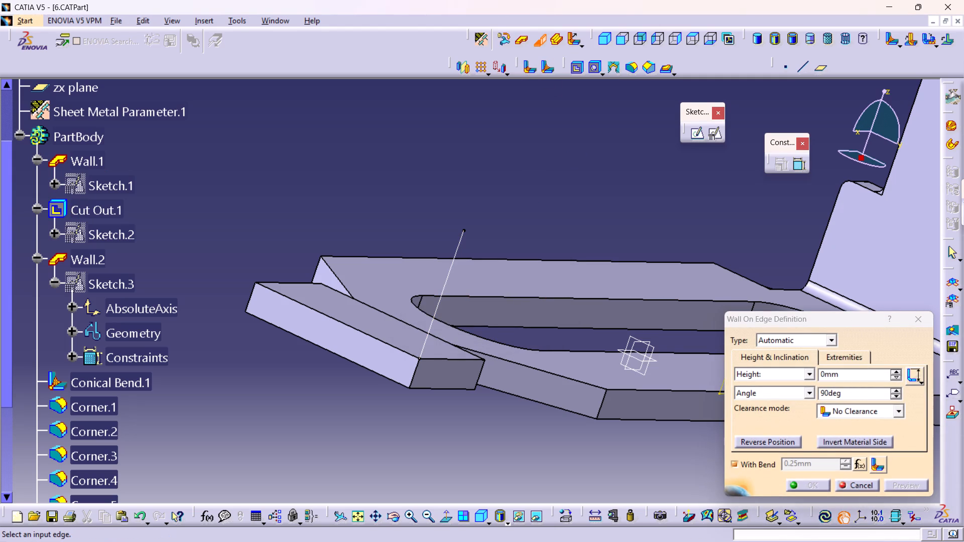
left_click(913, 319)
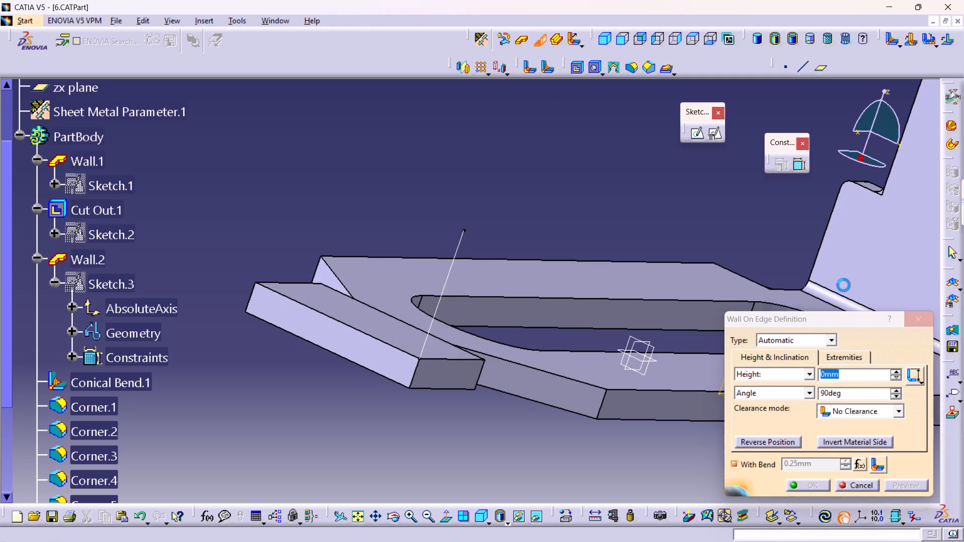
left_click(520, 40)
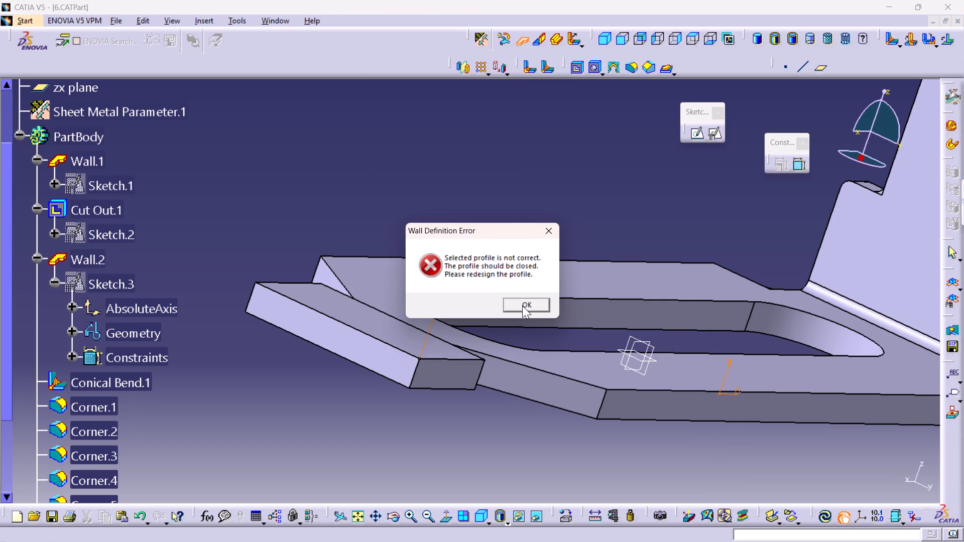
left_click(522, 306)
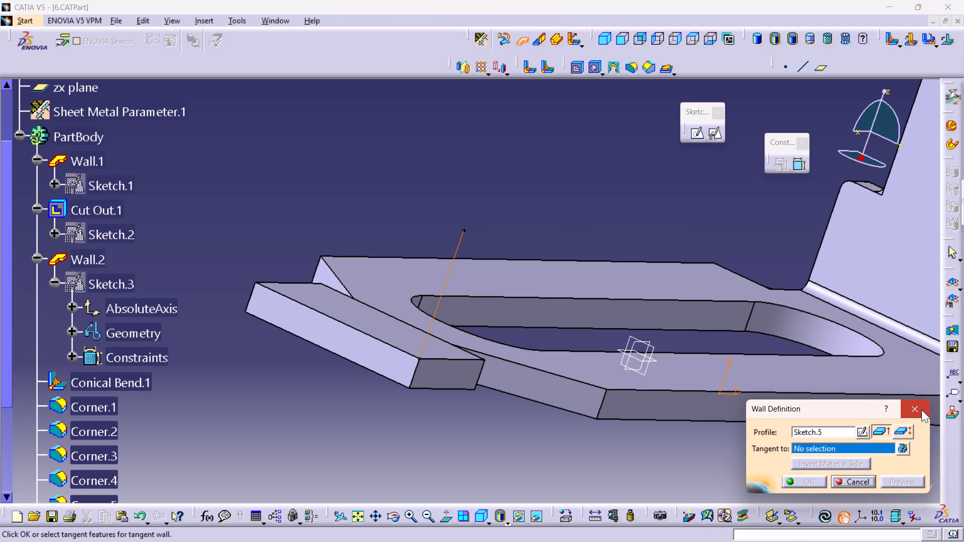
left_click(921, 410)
Reopen Sketch.5 and draw three connected lines from the vertical line's upper end: across, down, and back about 4.1 mm past the vertical line.
scroll(65, 369, "down", 5)
double_click(72, 388)
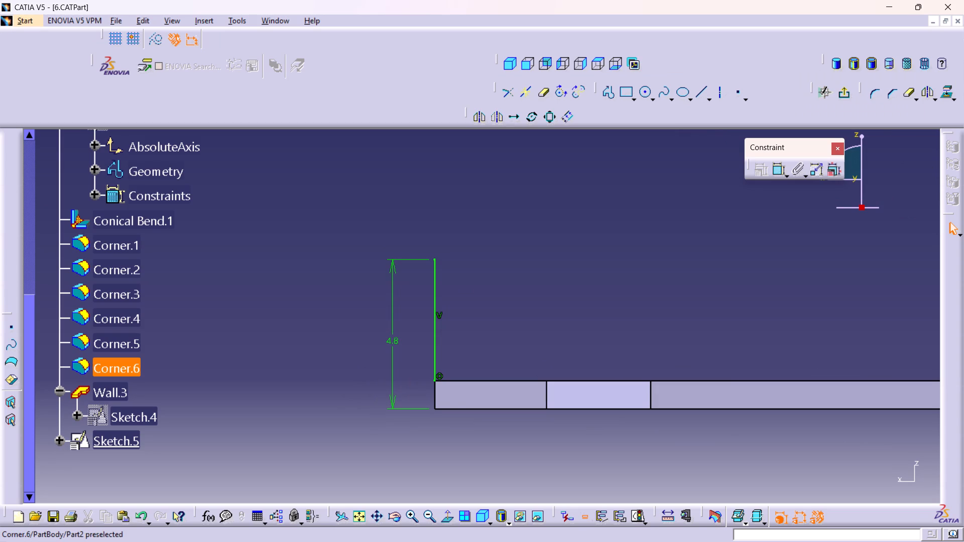
middle_click_drag(516, 305, 513, 286)
right_click(516, 305)
middle_click_drag(541, 264, 541, 255)
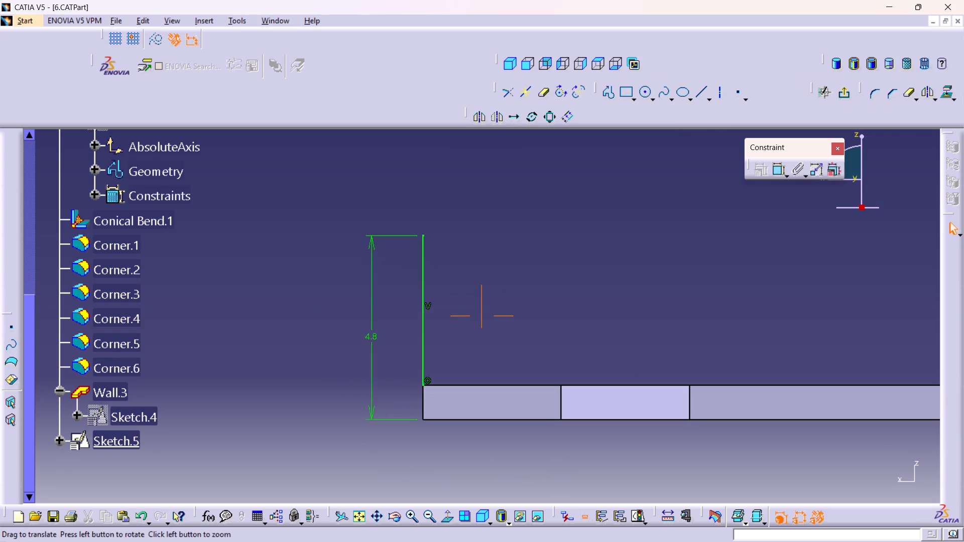
middle_click_drag(541, 255, 541, 254)
left_click(610, 92)
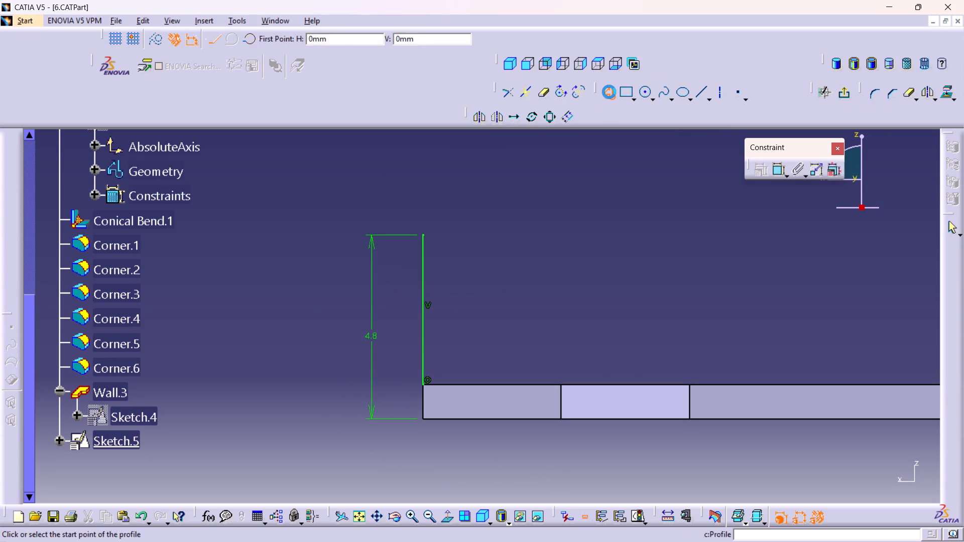
left_click(420, 234)
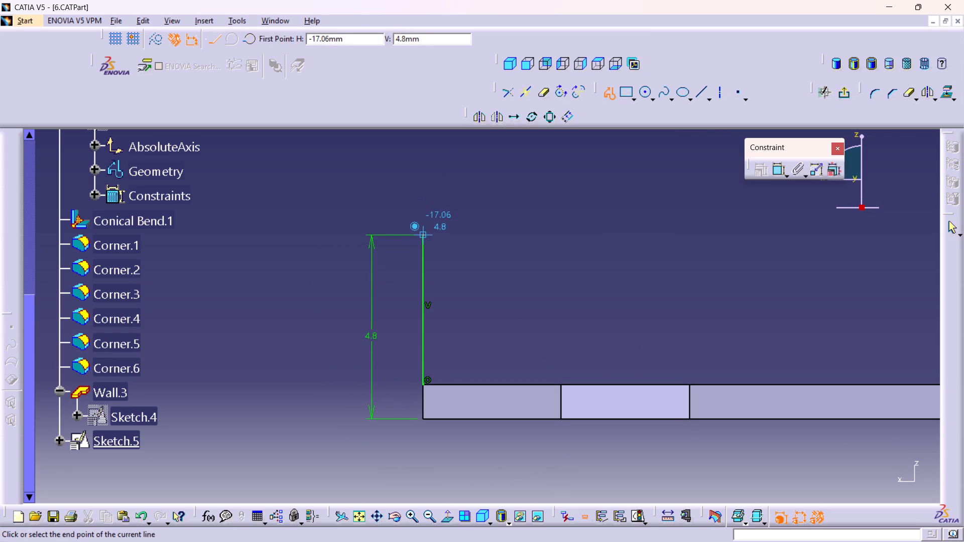
left_click(568, 237)
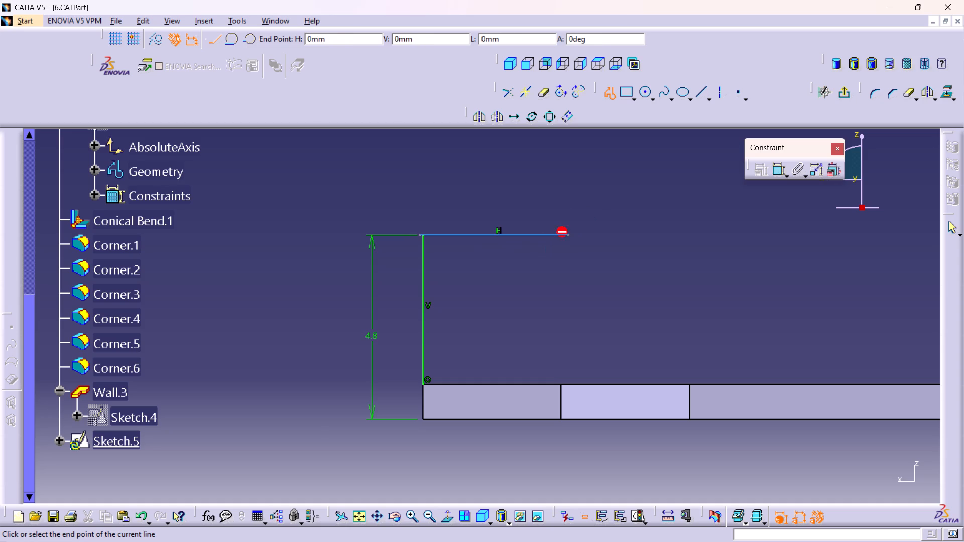
left_click(565, 366)
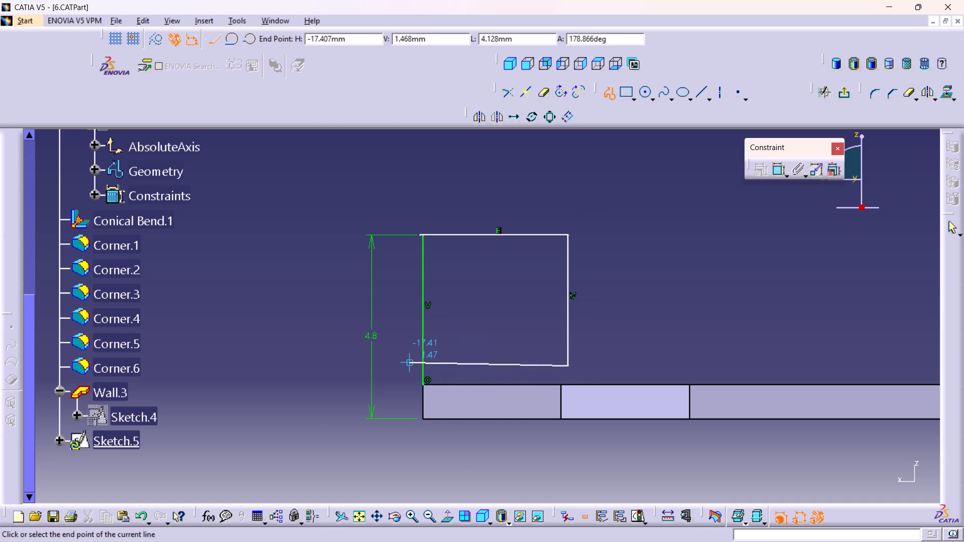
left_click(410, 367)
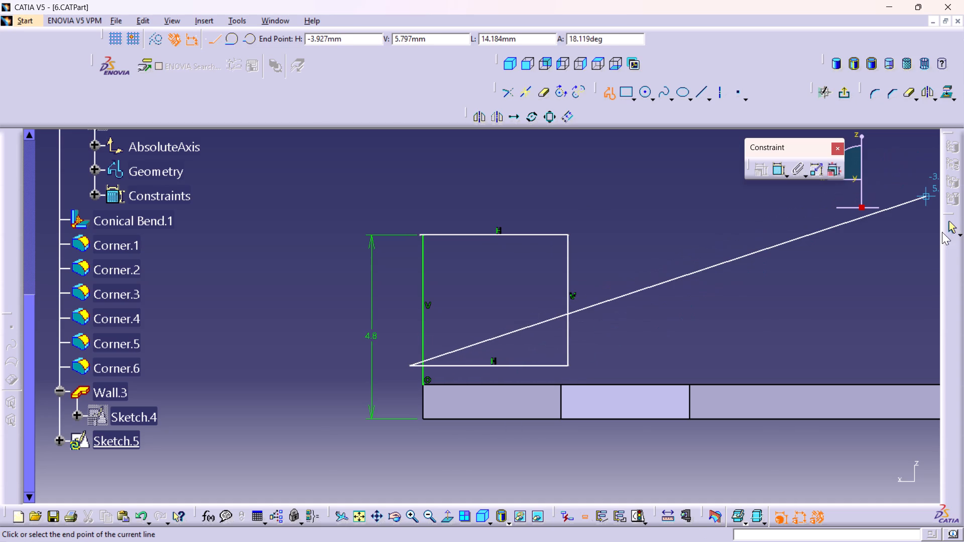
left_click(947, 226)
left_click(761, 231)
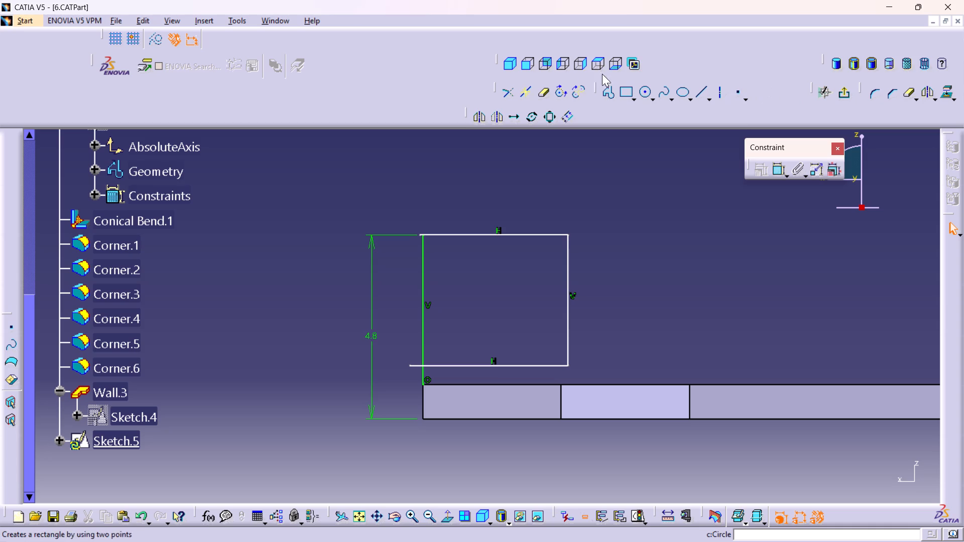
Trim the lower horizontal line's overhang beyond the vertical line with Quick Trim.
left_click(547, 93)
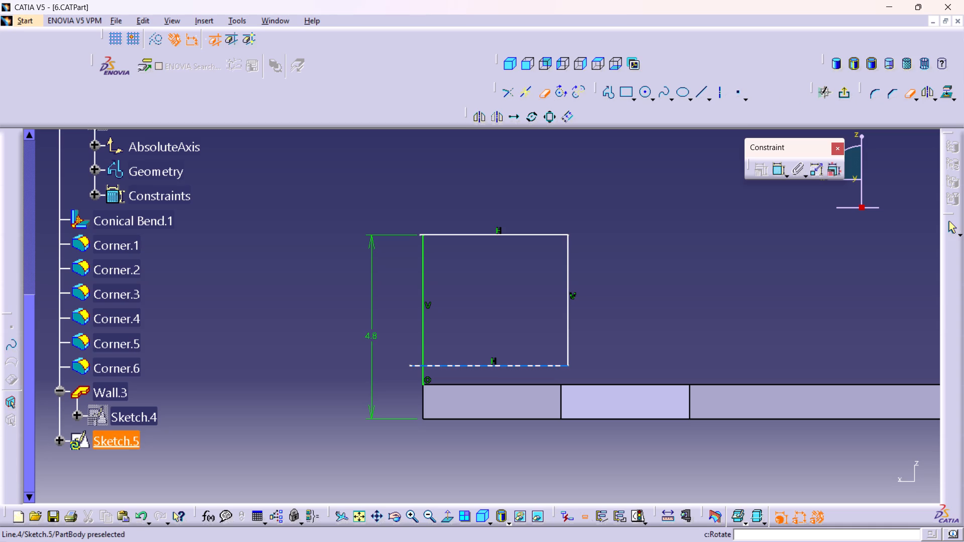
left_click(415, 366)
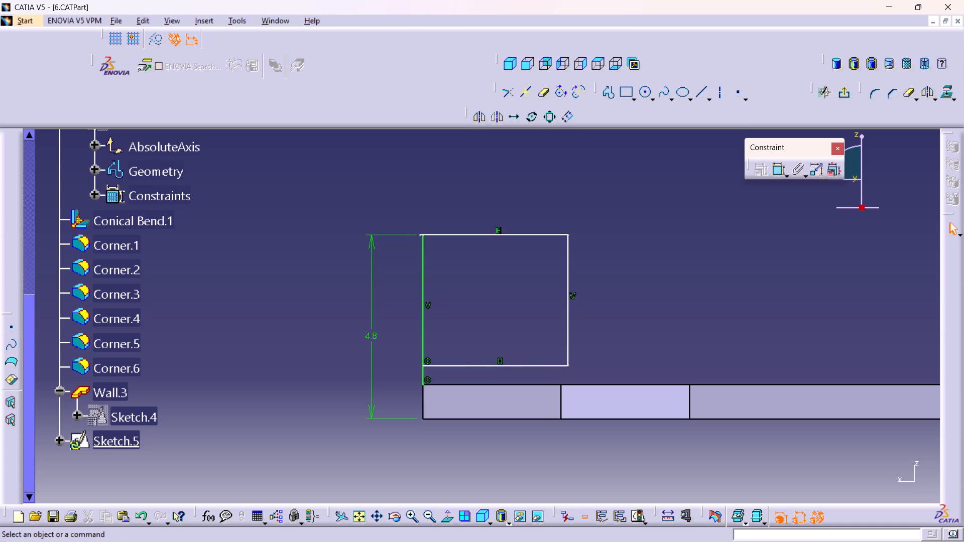
Delete the lower horizontal line of the profile.
left_click(457, 367)
left_click_drag(685, 233, 680, 233)
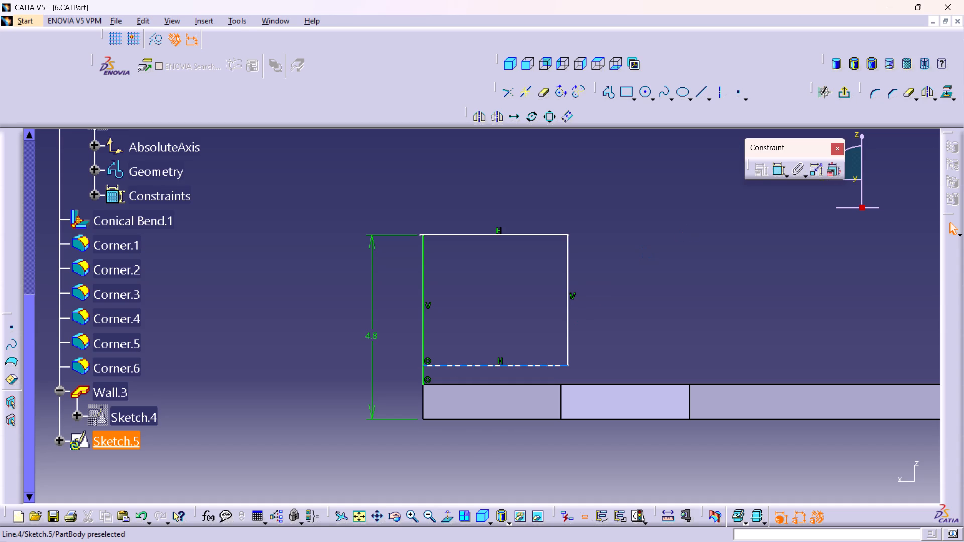
right_click(522, 366)
left_click(557, 332)
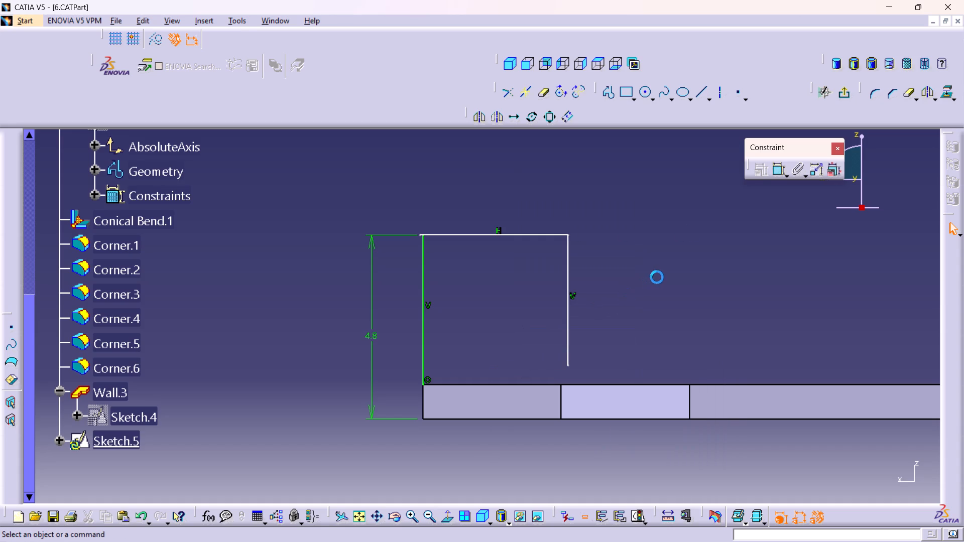
Project the top edge of Wall.3's end face into the sketch.
left_click(496, 385)
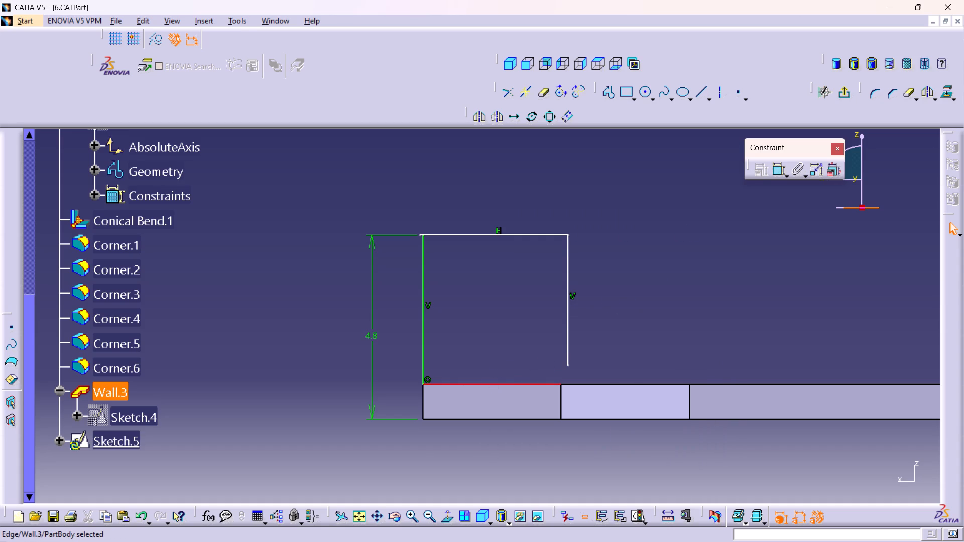
left_click(947, 92)
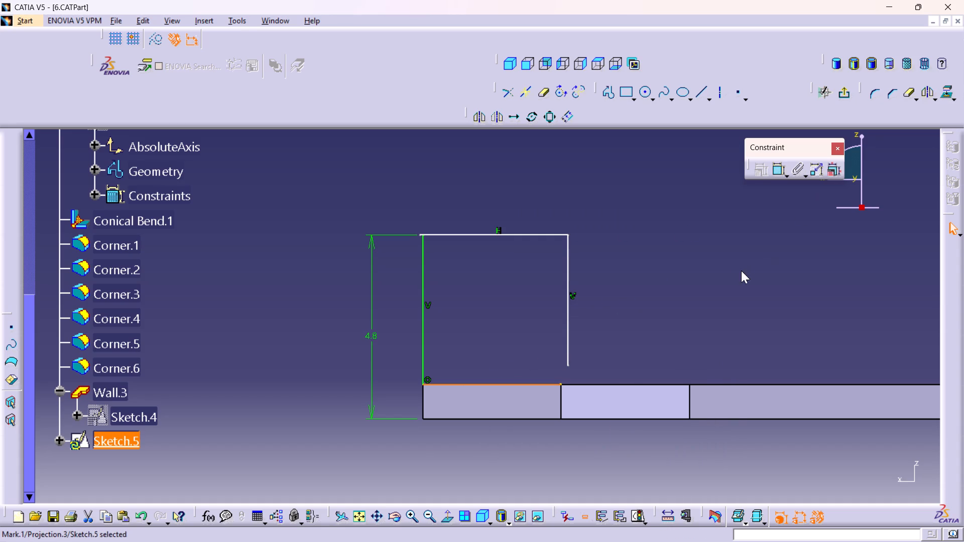
left_click(741, 270)
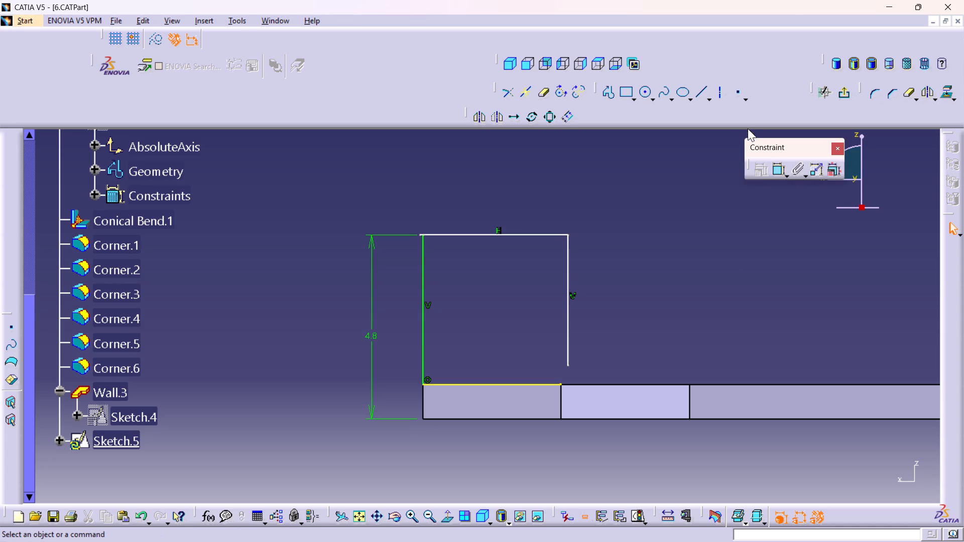
Make the second vertical line's lower endpoint coincident with the inner end of the projected edge.
double_click(779, 170)
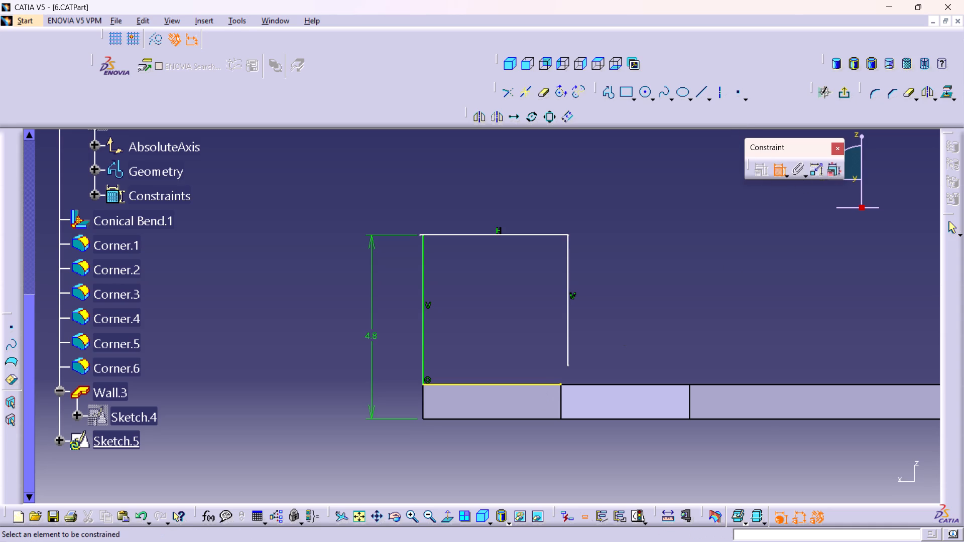
left_click(568, 366)
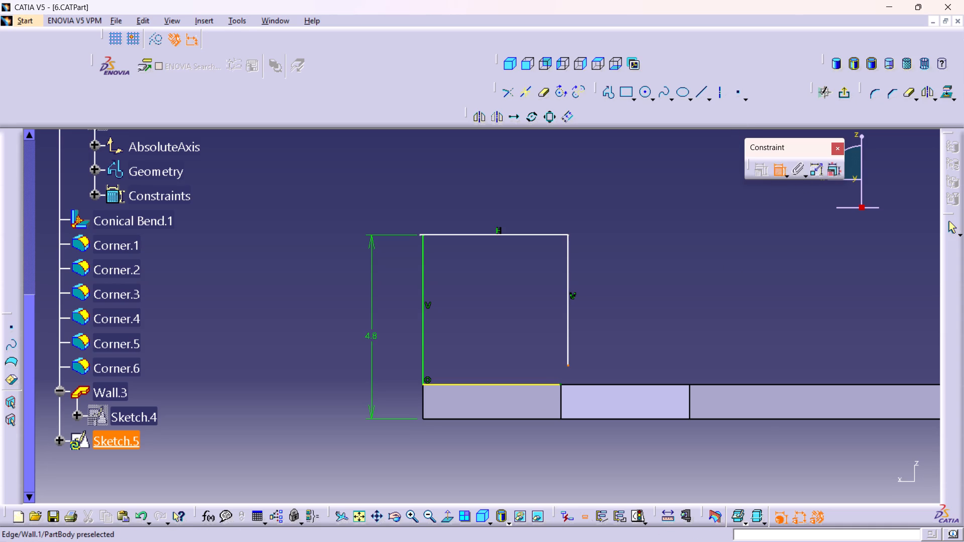
left_click(561, 385)
right_click(633, 344)
left_click(671, 433)
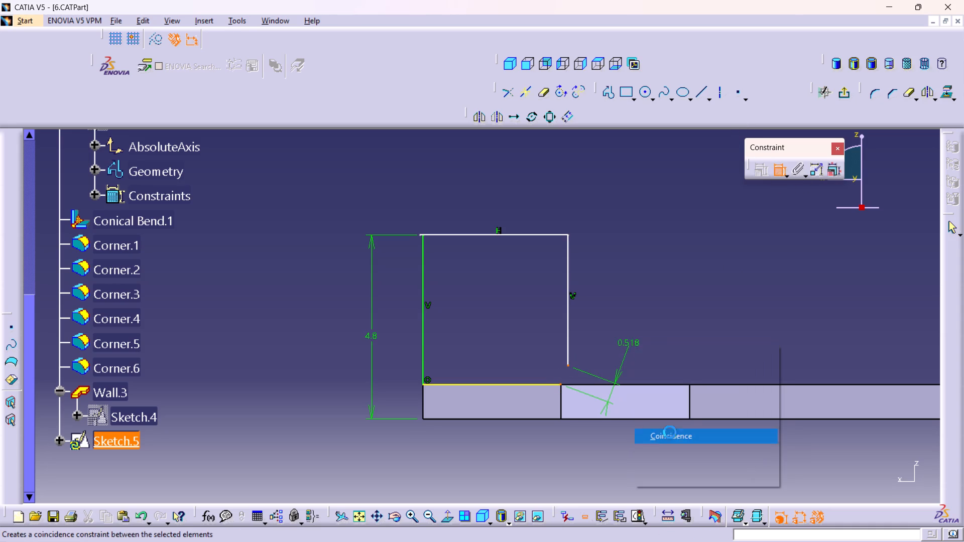
Make the free end of the profile's upper horizontal line coincident with the top endpoint of the 4.8 mm-dimensioned vertical line.
left_click(411, 252)
left_click(424, 234)
right_click(471, 231)
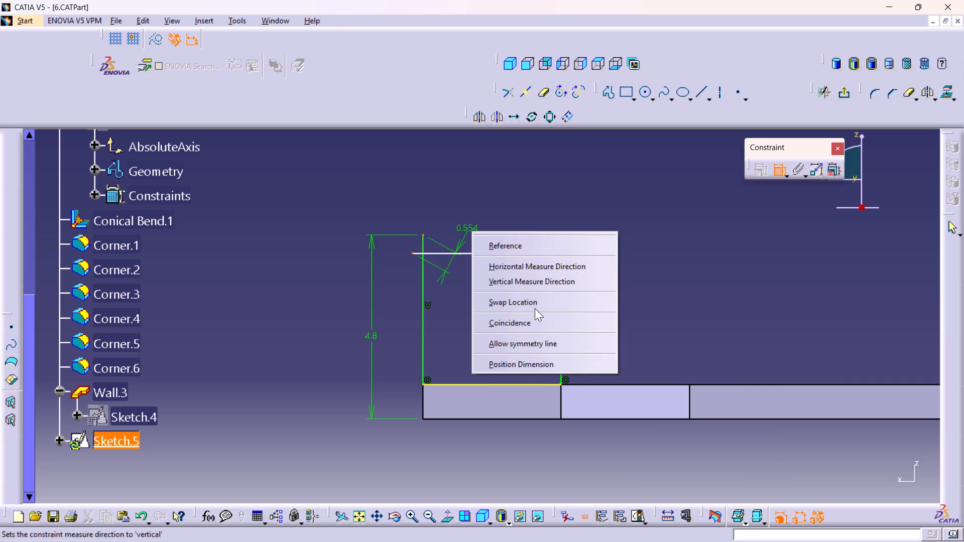
left_click(530, 328)
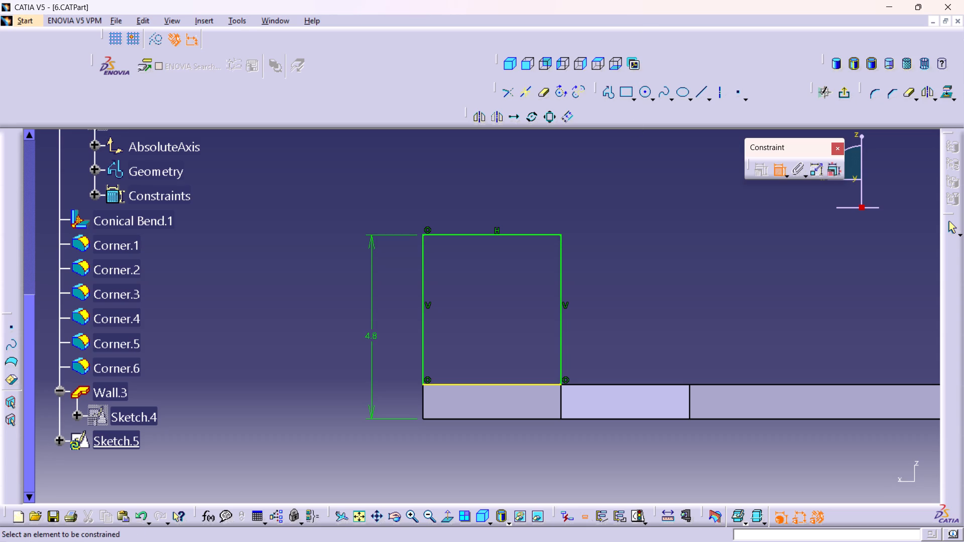
left_click(779, 170)
Open Sketch.3 and Sketch.4 in turn to examine the dimensions and constraints of the earlier wall profiles.
scroll(163, 207, "up", 1)
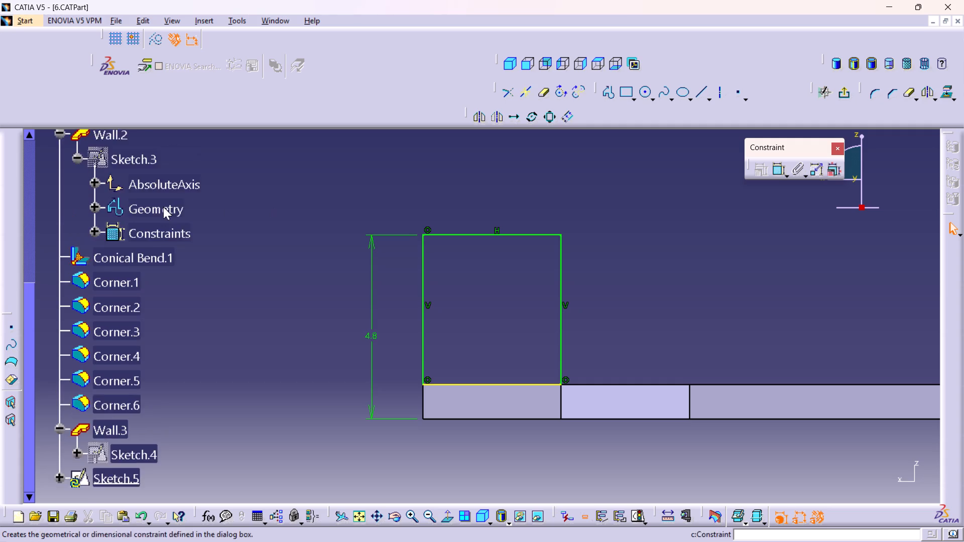
scroll(163, 207, "up", 1)
double_click(143, 201)
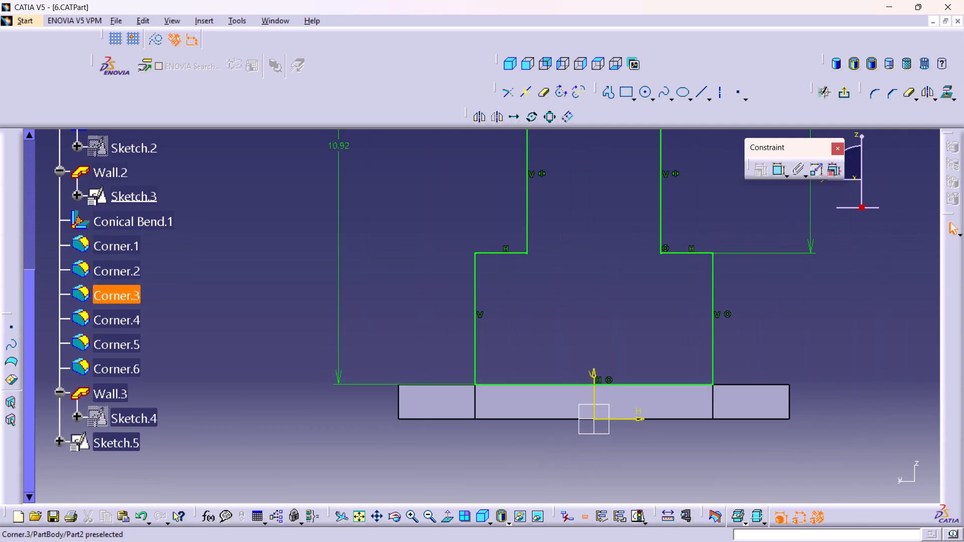
double_click(120, 415)
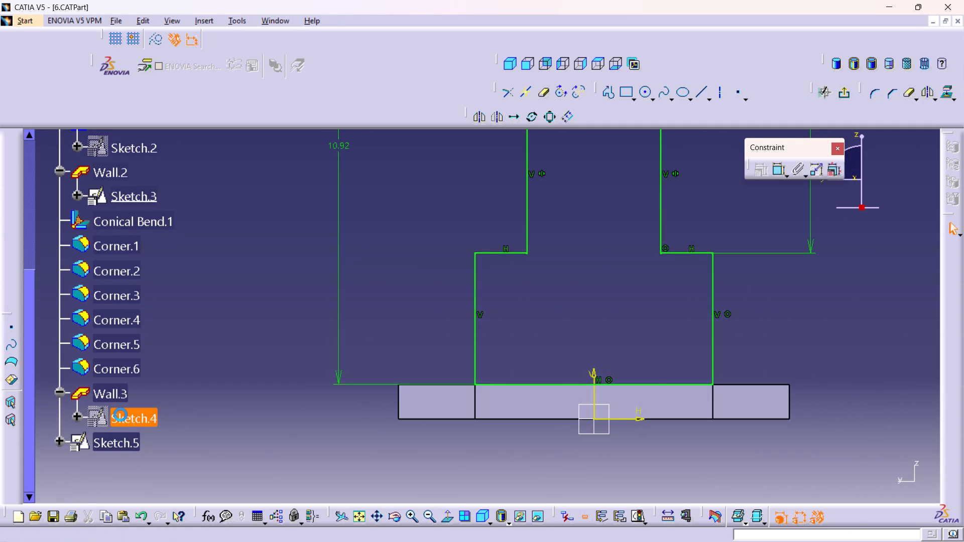
middle_click_drag(407, 367, 434, 275)
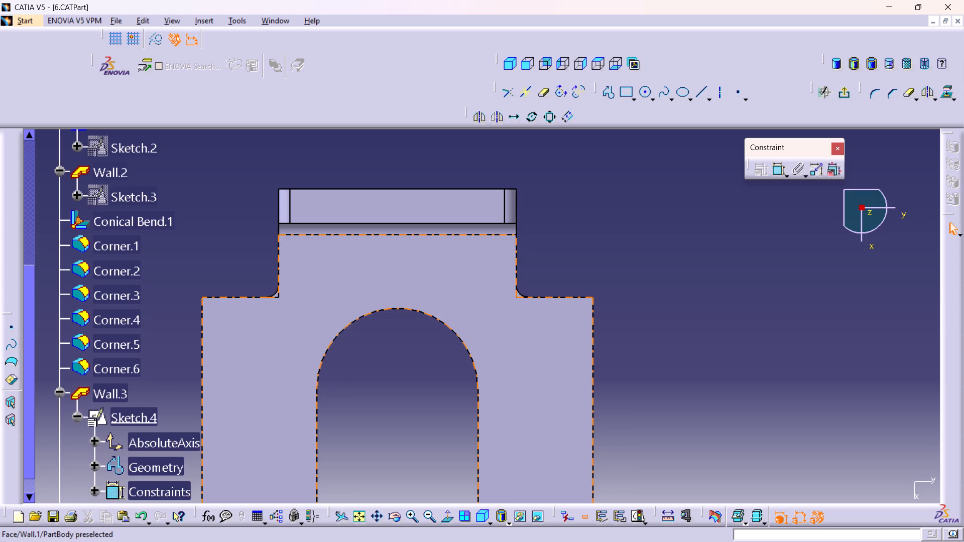
middle_click_drag(372, 282, 438, 254)
scroll(408, 141, "up", 1)
right_click(409, 140)
middle_click_drag(486, 356, 516, 124)
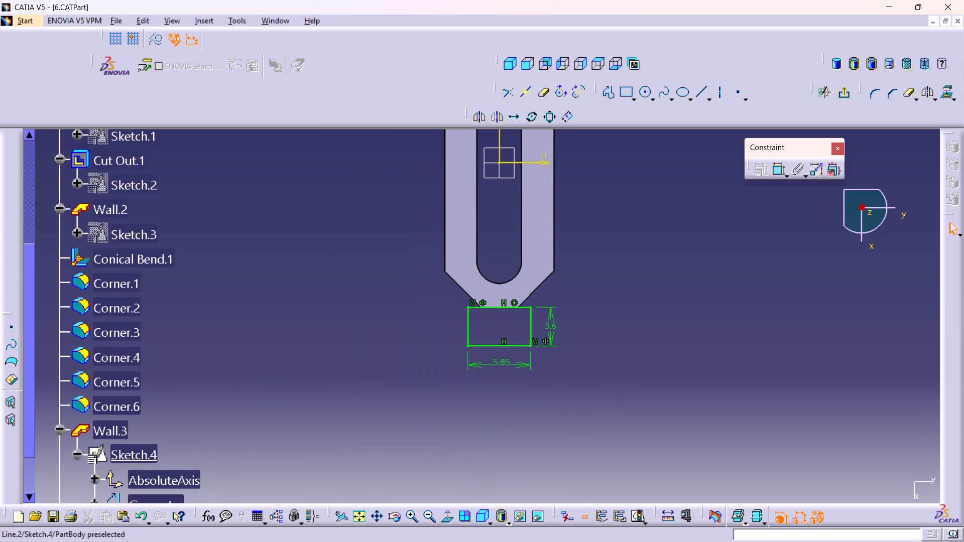
middle_click_drag(607, 329, 609, 278)
right_click(607, 329)
middle_click_drag(657, 280, 600, 273)
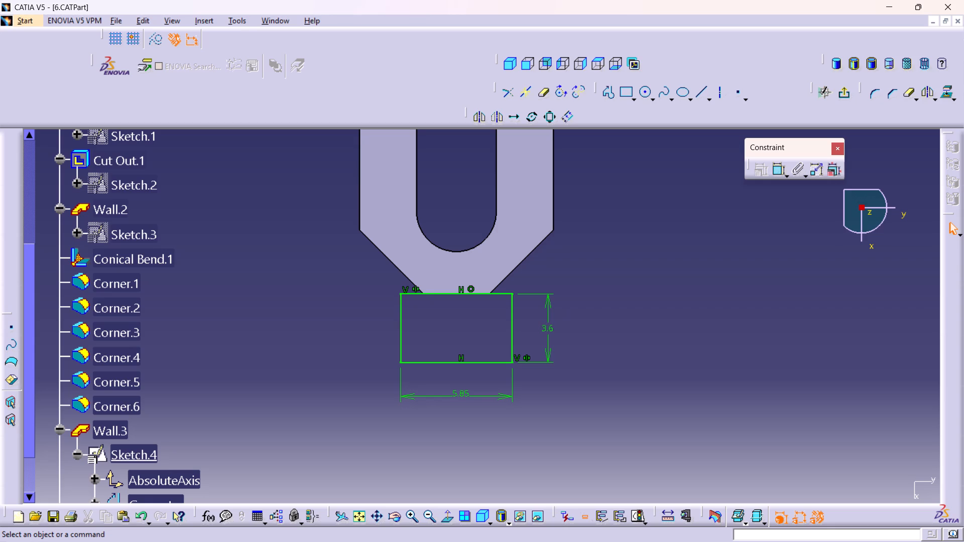
middle_click_drag(661, 248, 683, 340)
right_click(661, 248)
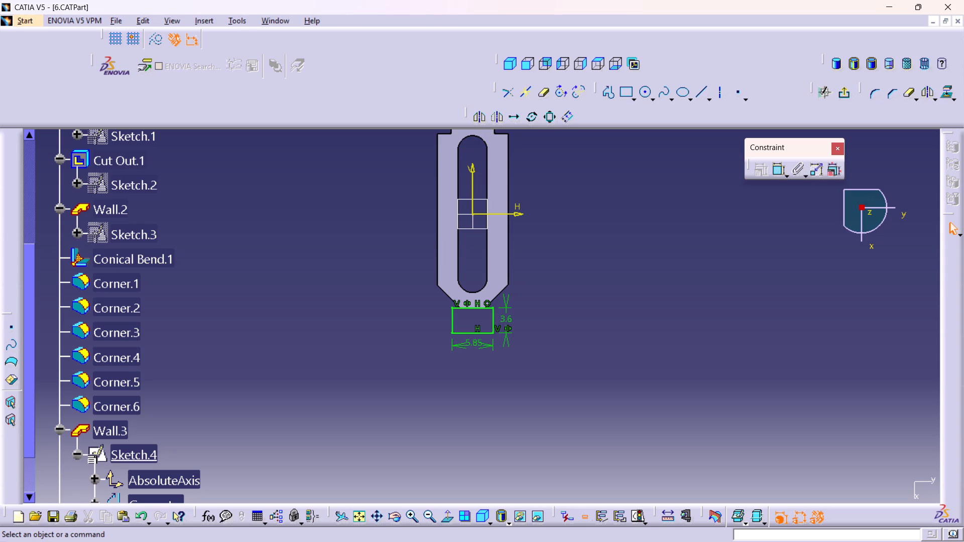
scroll(189, 362, "down", 2)
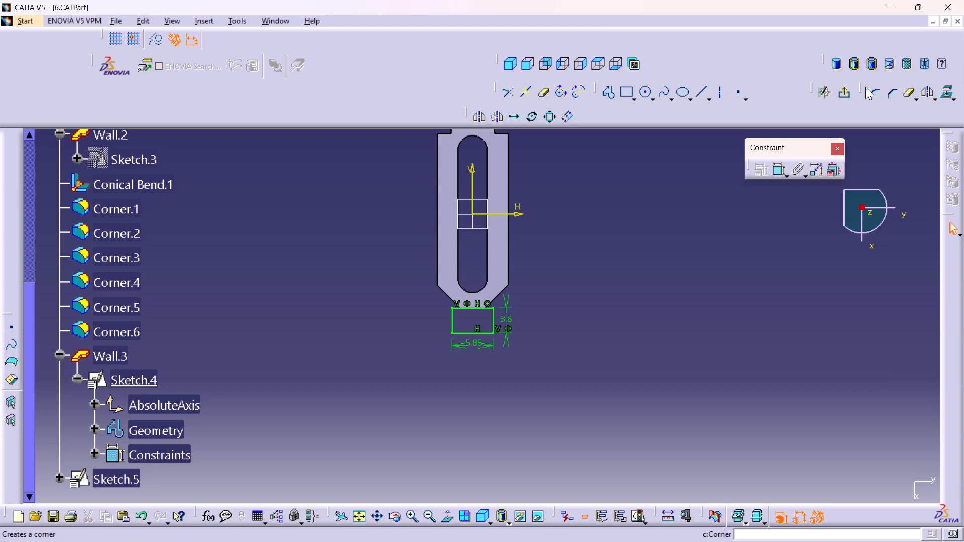
left_click(849, 95)
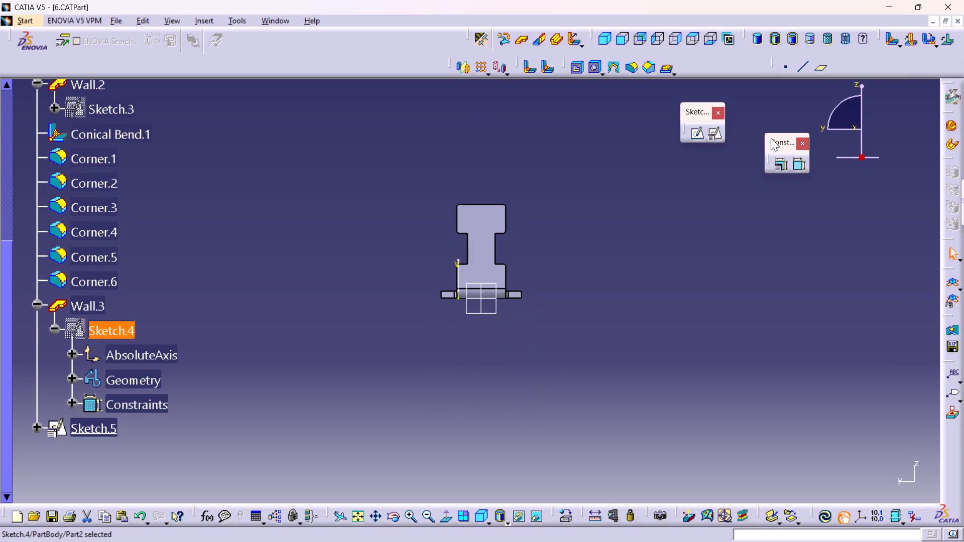
Reopen Sketch.5 to check the rectangular profile above Wall.3's end face, and exit the sketch.
double_click(83, 438)
middle_click_drag(496, 351, 463, 209)
right_click(496, 351)
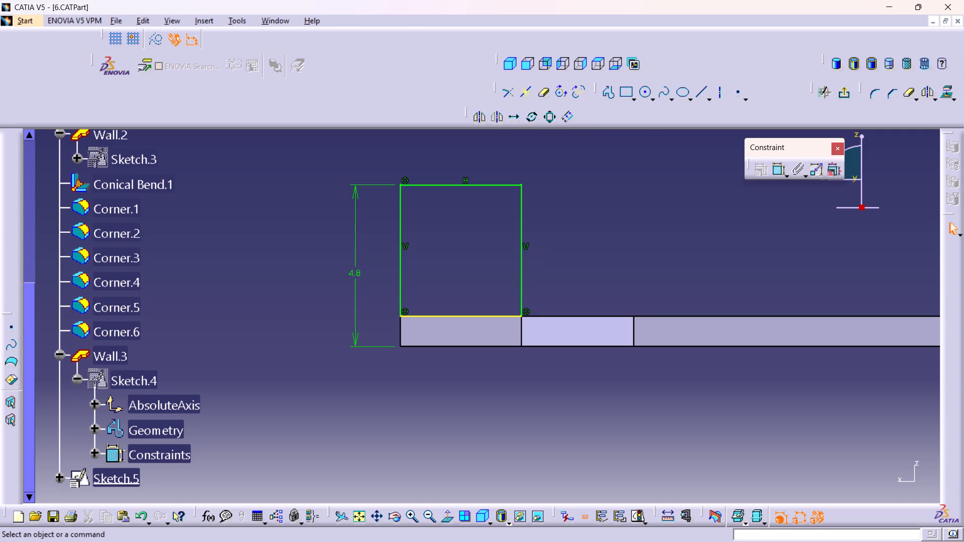
middle_click_drag(616, 189, 616, 194)
right_click(616, 189)
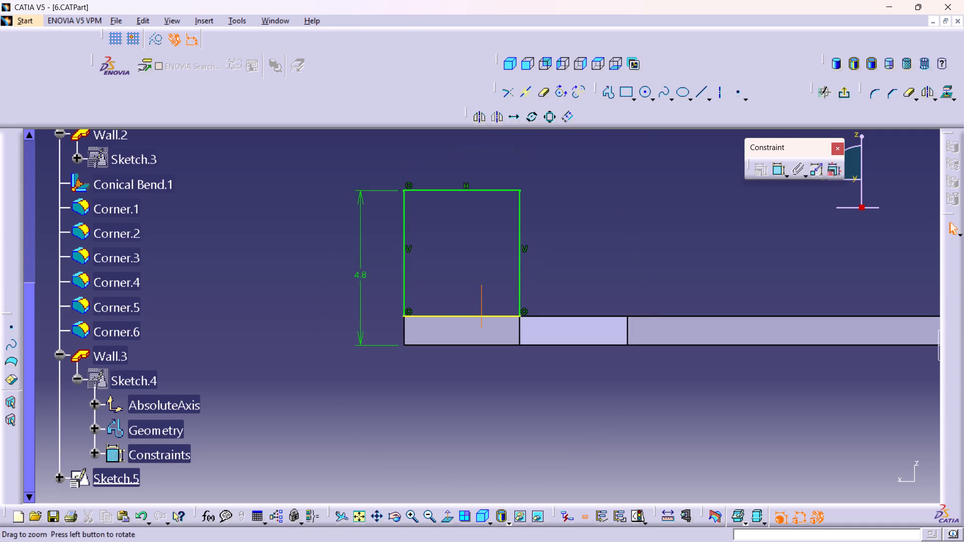
middle_click_drag(616, 194, 621, 215)
left_click(846, 91)
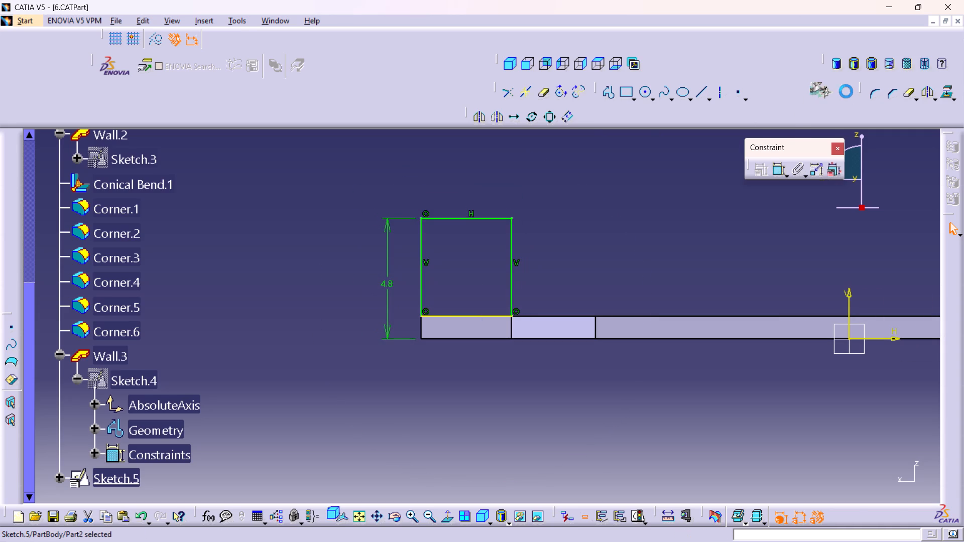
Create a wall from the Sketch.5 profile on Wall.3's end face, without a tangent feature and with the default material side.
middle_click_drag(415, 327, 432, 347)
right_click_drag(415, 327, 432, 347)
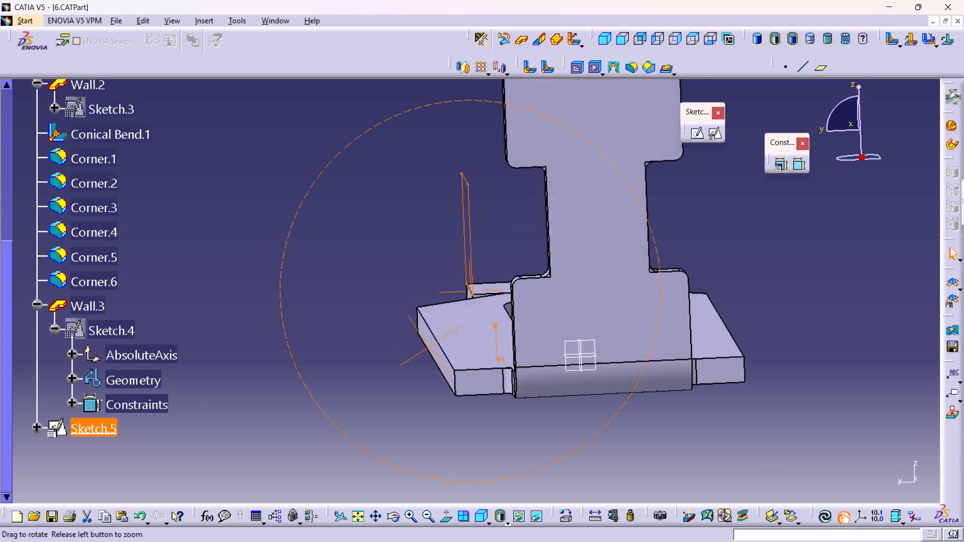
right_click_drag(432, 347, 469, 368)
middle_click_drag(432, 347, 469, 368)
middle_click_drag(417, 335, 707, 310)
right_click_drag(417, 335, 705, 312)
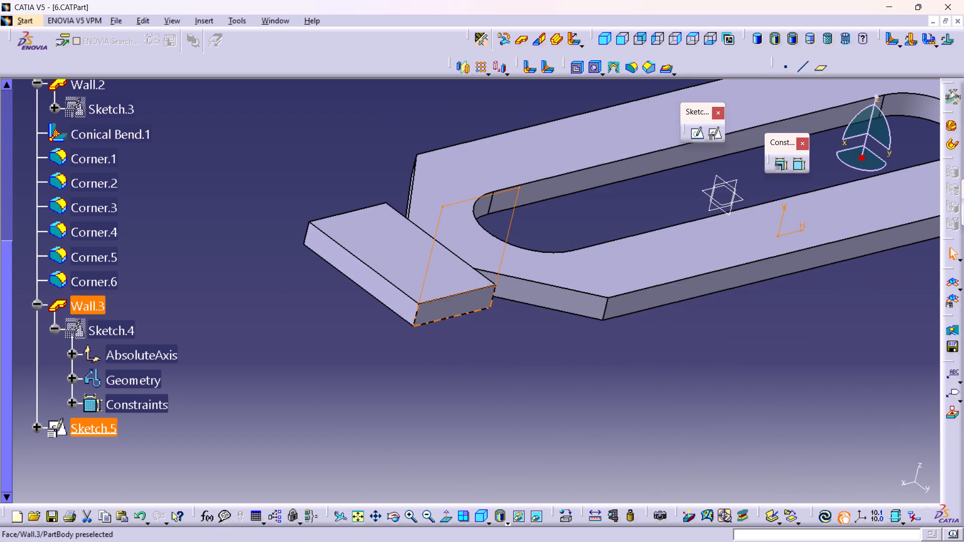
middle_click_drag(372, 345, 404, 350)
right_click_drag(369, 345, 404, 350)
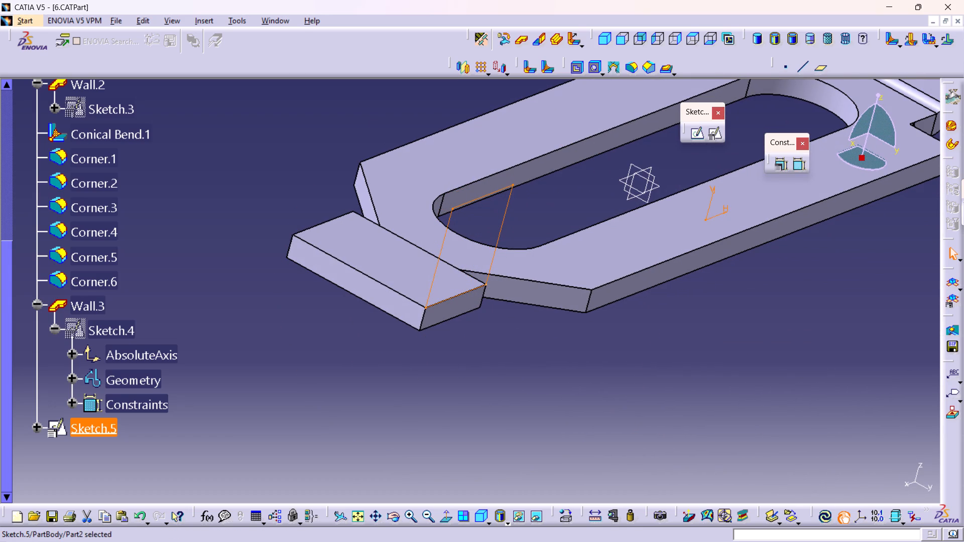
middle_click_drag(531, 353, 537, 380)
right_click(531, 353)
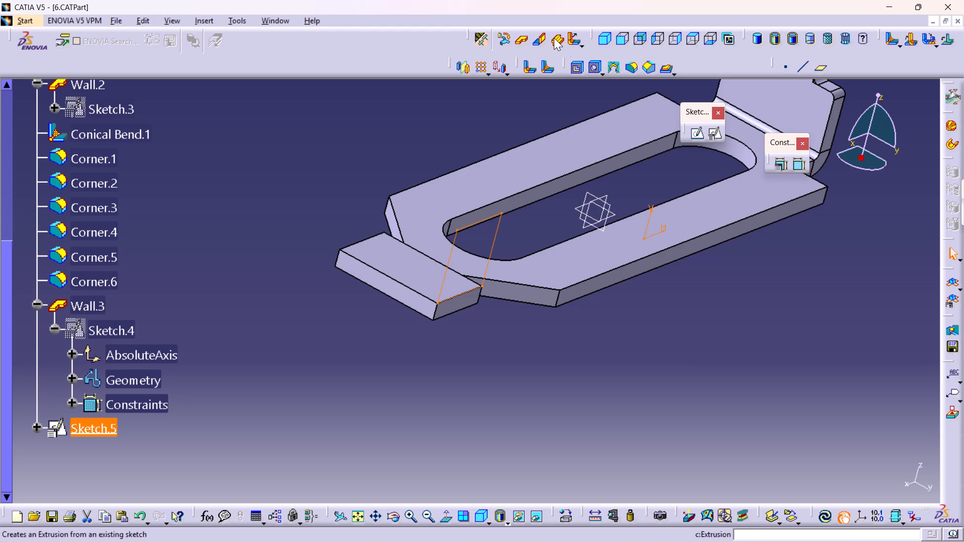
left_click(521, 41)
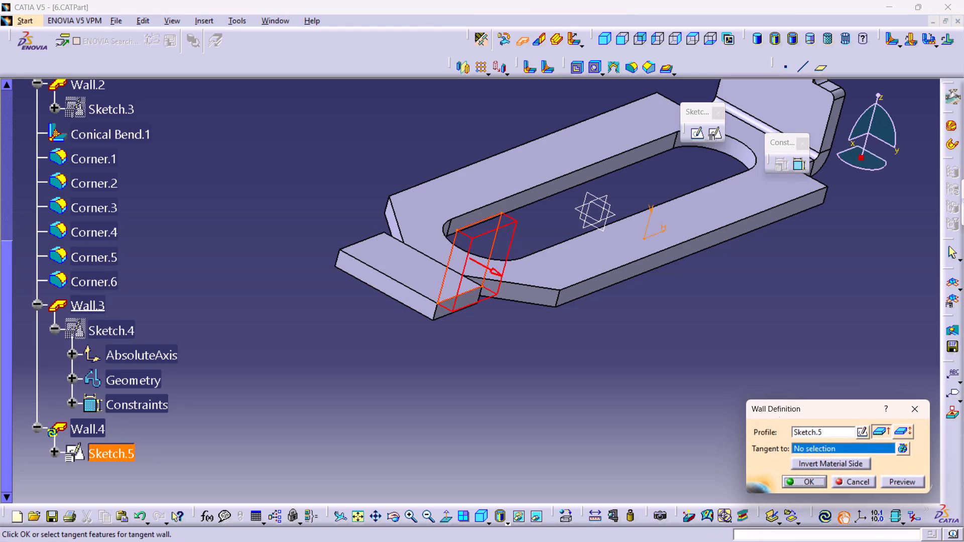
left_click(794, 482)
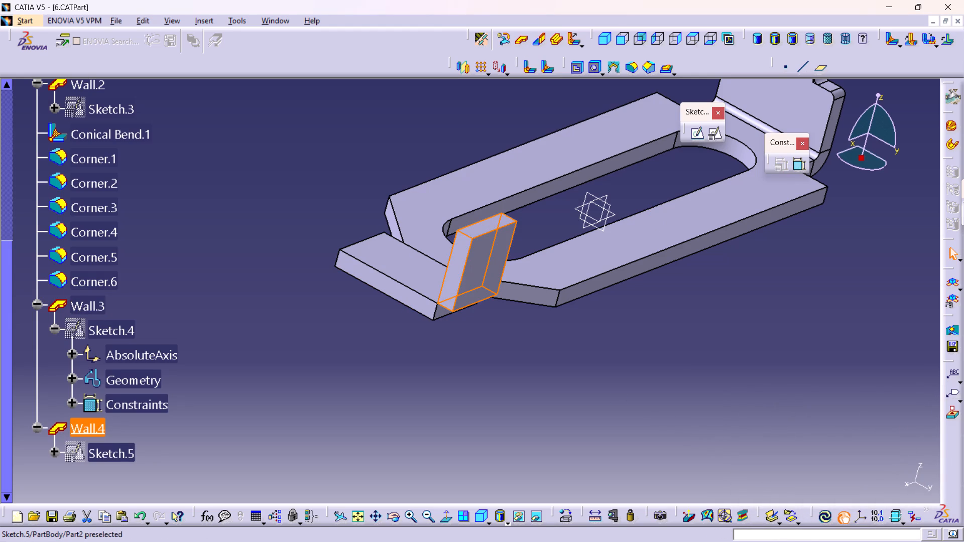
Reopen the new wall's profile, Sketch.5, for editing.
double_click(104, 452)
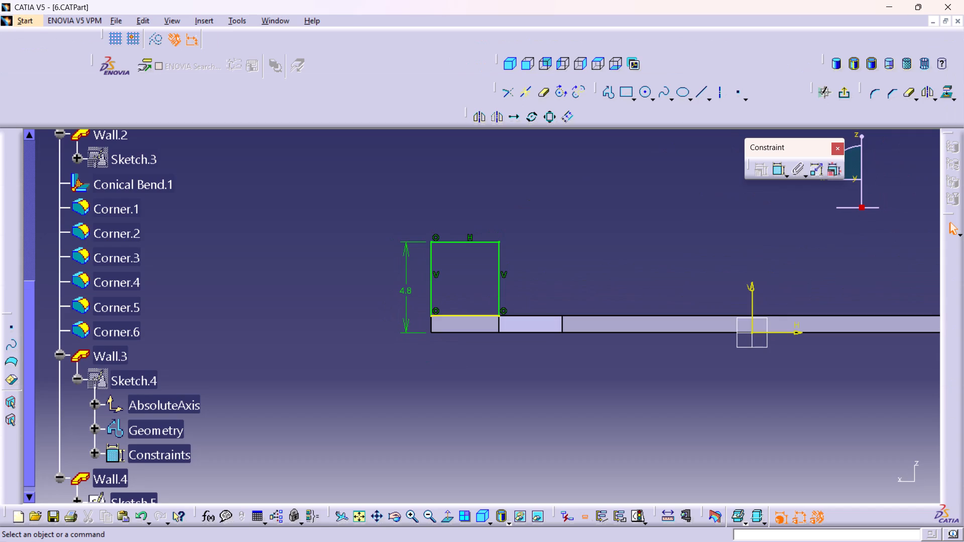
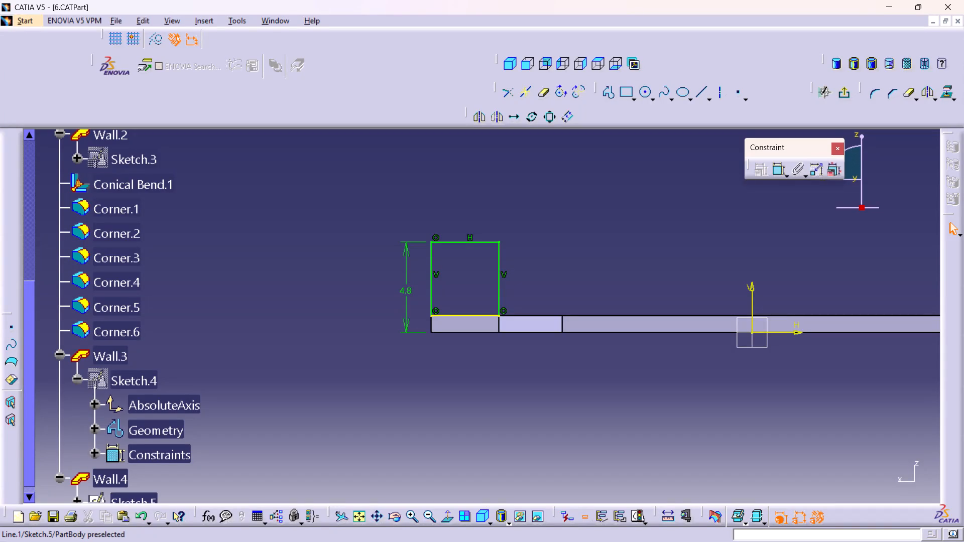
Exit Sketch.5 back to the part.
left_click(849, 92)
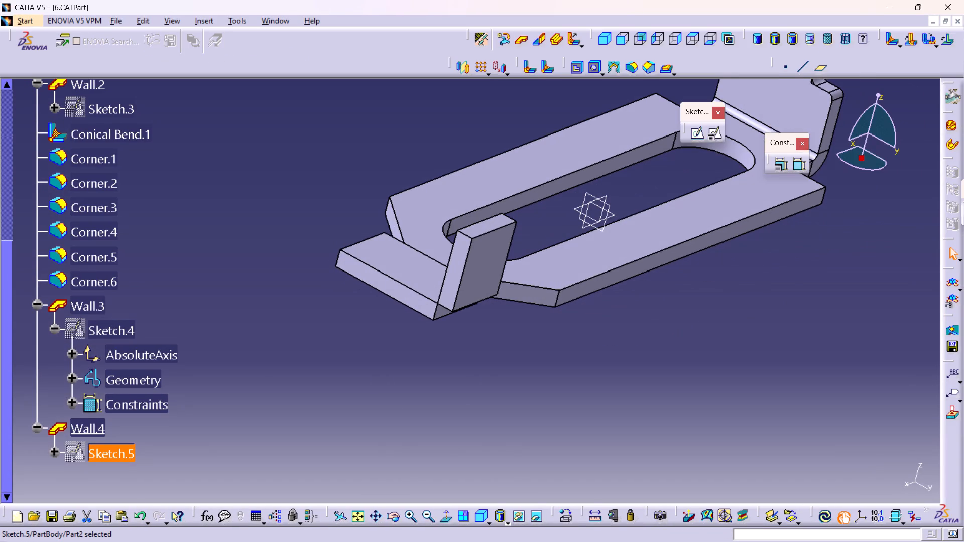
Mirror Wall.4 about the zx plane to add a matching upright wall on the opposite side of Wall.3.
middle_click_drag(413, 363, 445, 417)
middle_click_drag(429, 390, 429, 420)
right_click(429, 390)
left_click(96, 431)
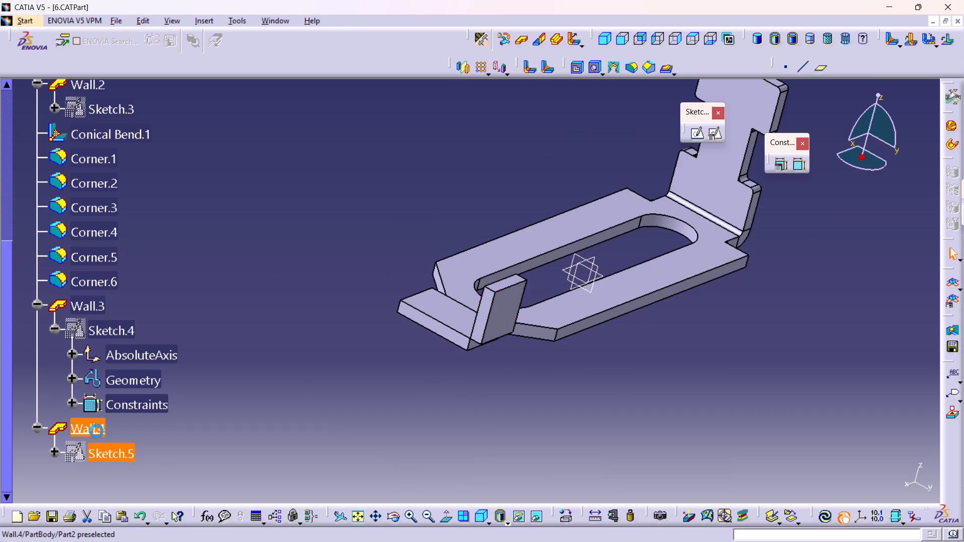
left_click(459, 69)
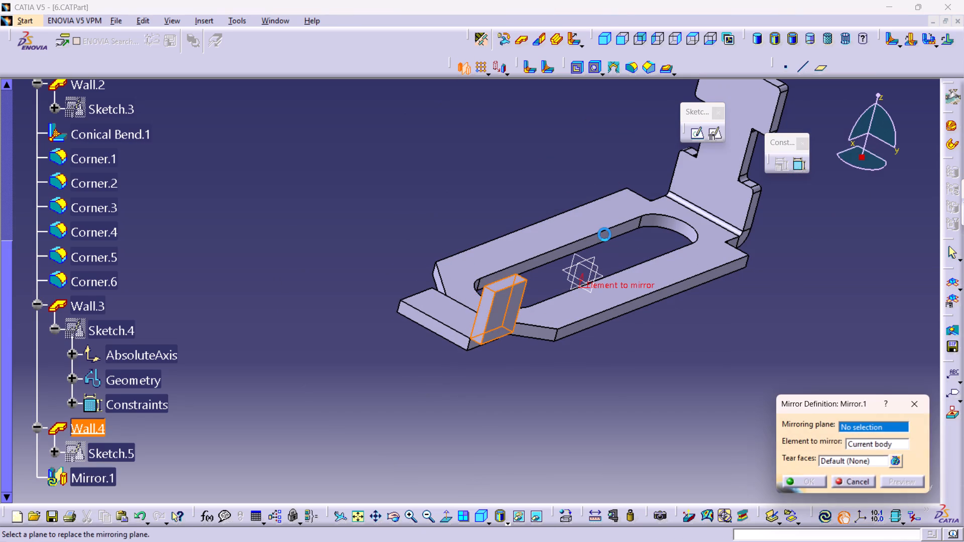
left_click(573, 286)
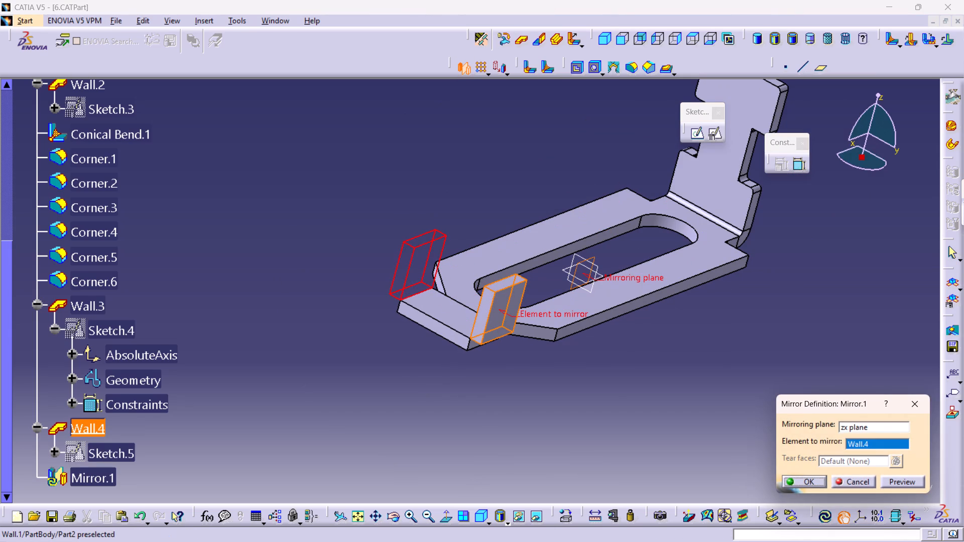
left_click(799, 481)
left_click(483, 405)
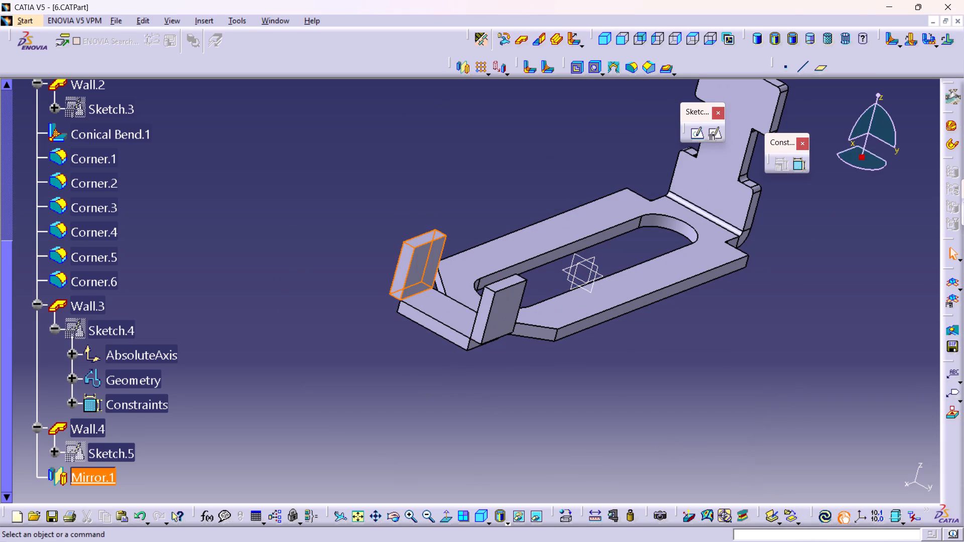
Create a conical bend between Wall.3 and Wall.4 with left and right radii of 0.3 mm.
middle_click_drag(449, 389, 468, 340)
right_click(449, 389)
middle_click_drag(421, 398, 491, 265)
right_click_drag(421, 398, 491, 265)
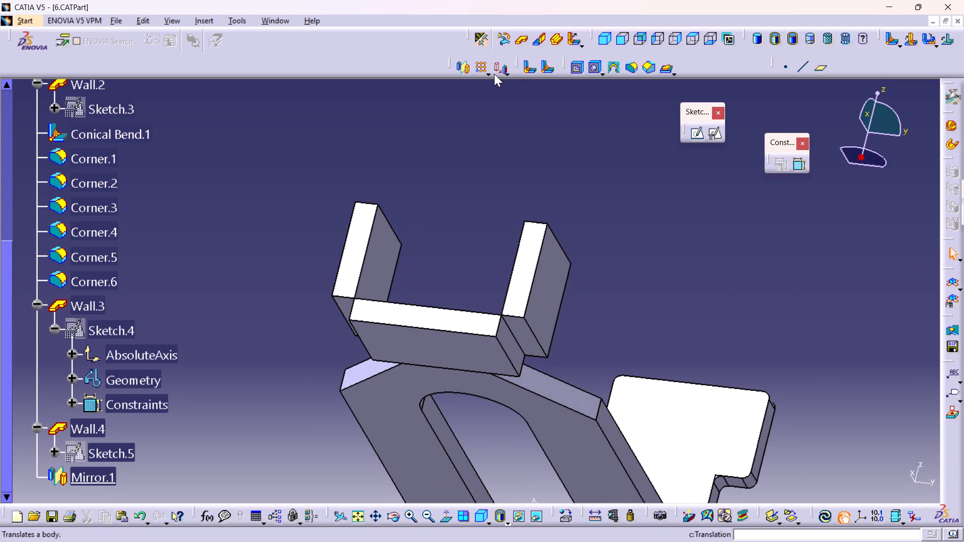
double_click(545, 72)
left_click(477, 348)
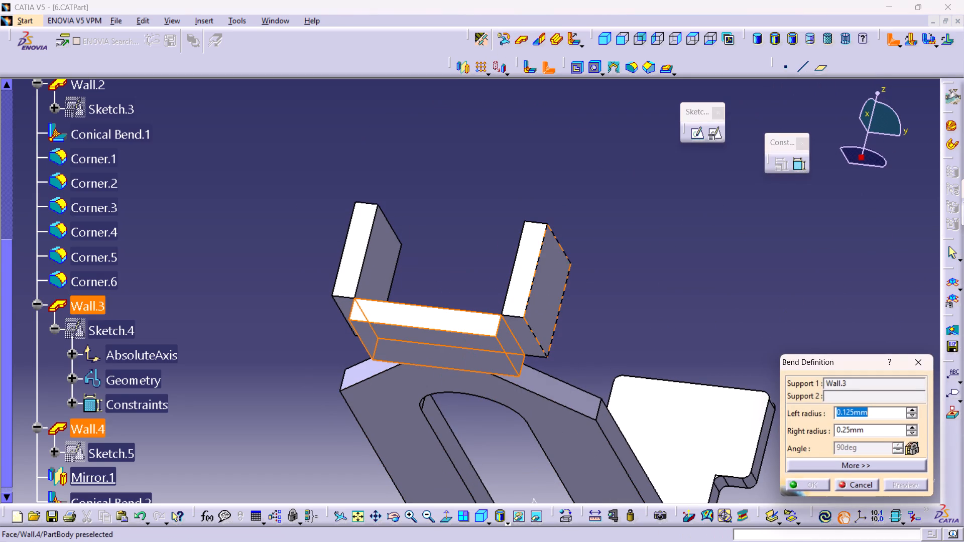
left_click(546, 310)
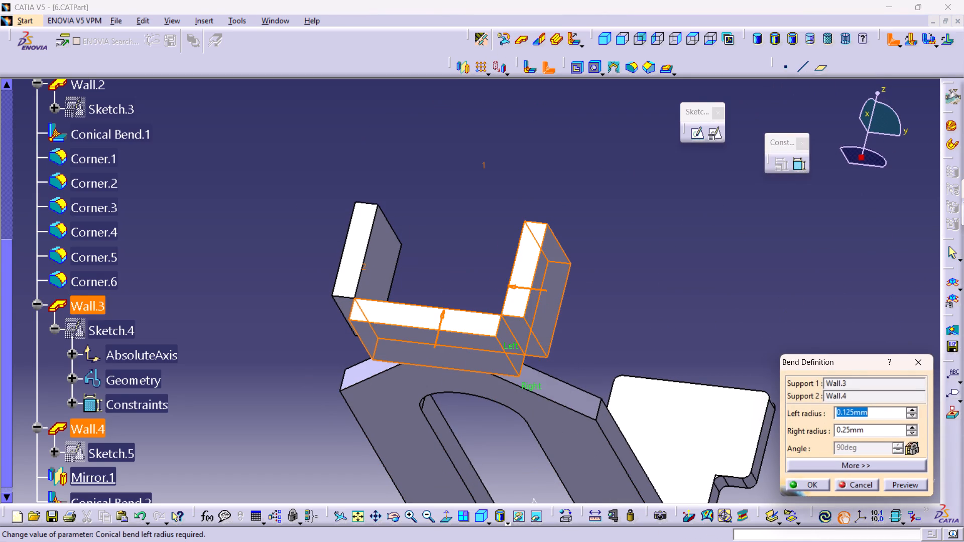
left_click(876, 414)
left_click(876, 414)
type("0.3")
double_click(872, 428)
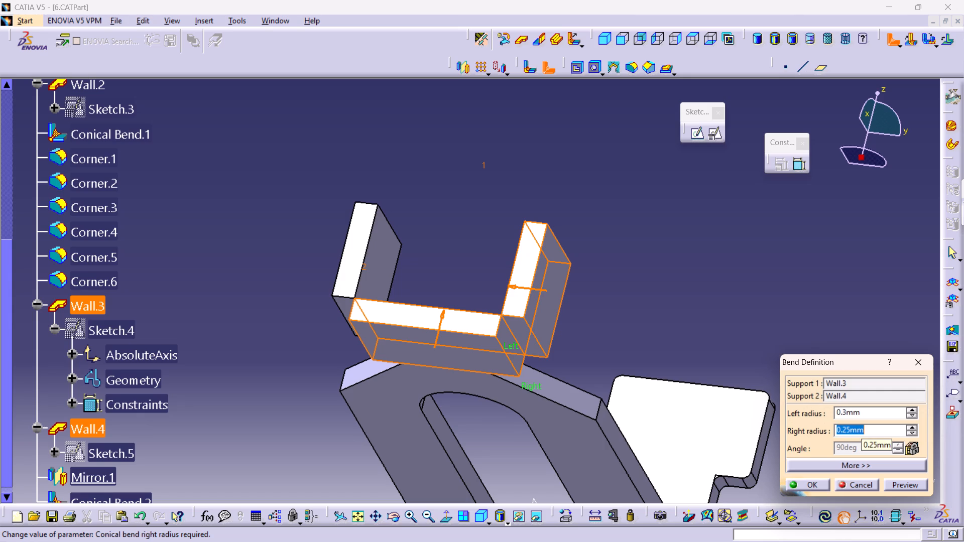
type(".3")
key("Return")
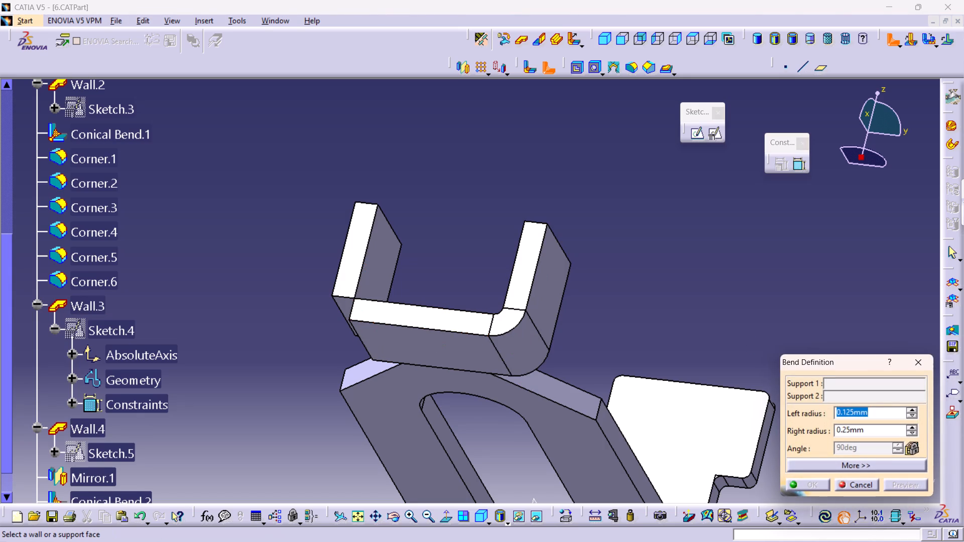
Create a conical bend between Wall.3 and the mirrored wall with left and right radii of 0.3 mm.
middle_click_drag(326, 330, 449, 339)
right_click_drag(329, 328, 449, 339)
left_click(440, 344)
left_click(379, 278)
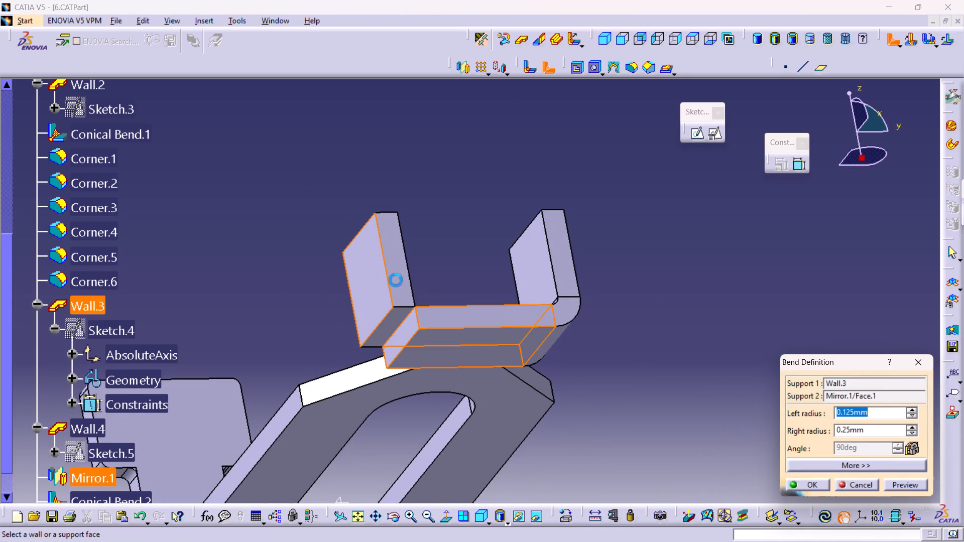
type(".3")
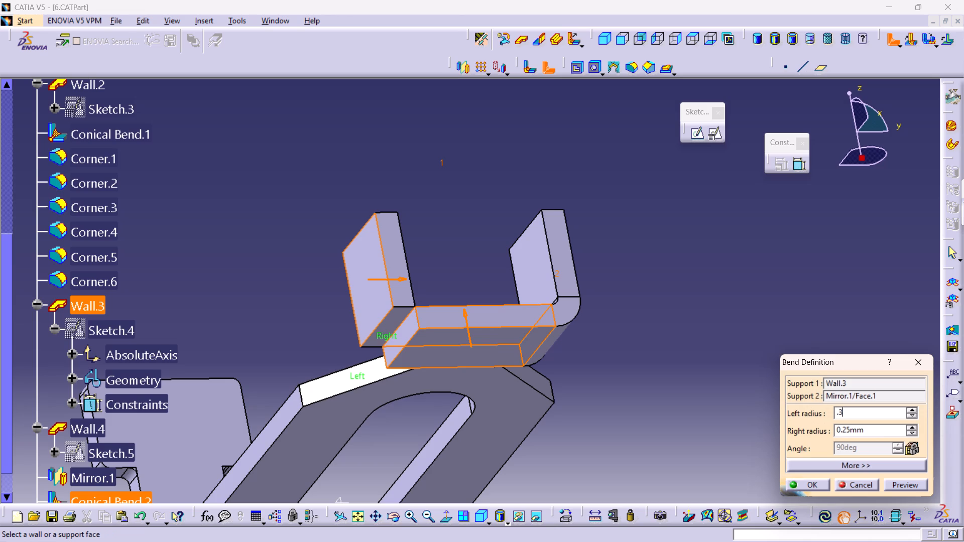
double_click(878, 435)
type(".3")
key("Return")
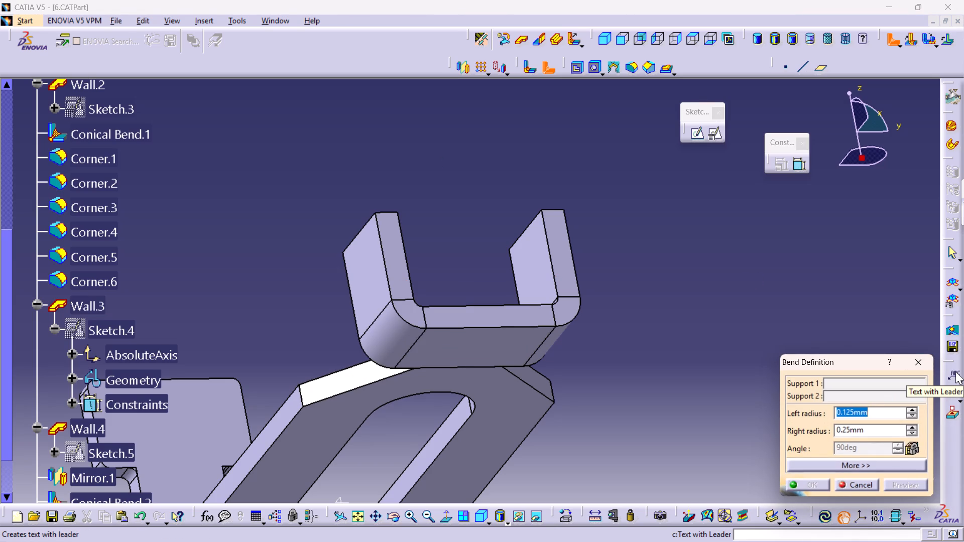
left_click(920, 359)
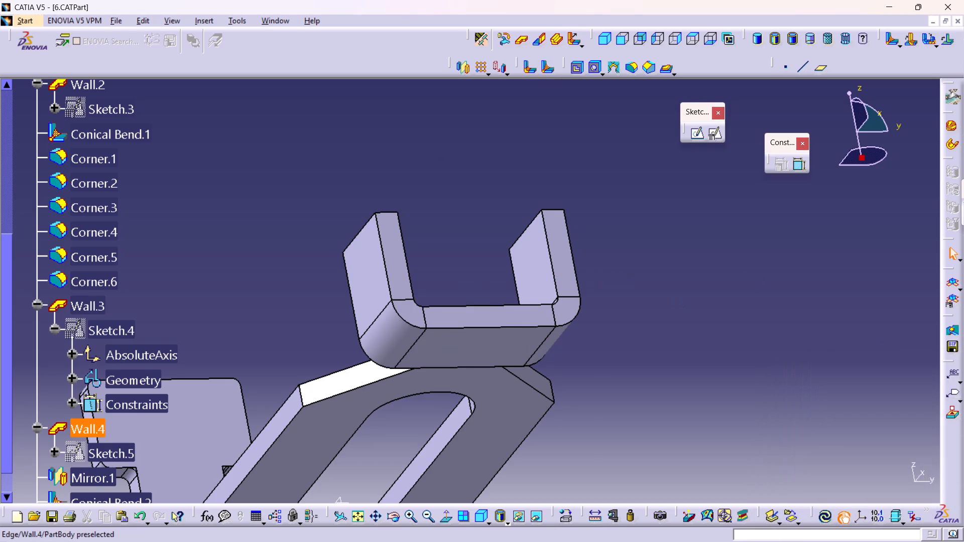
Start a positioned sketch on Wall.4's narrow outer end face, with implicit origin and orientation.
middle_click_drag(450, 278, 455, 413)
right_click_drag(450, 278, 455, 413)
middle_click_drag(432, 323, 448, 346)
right_click_drag(445, 341, 448, 346)
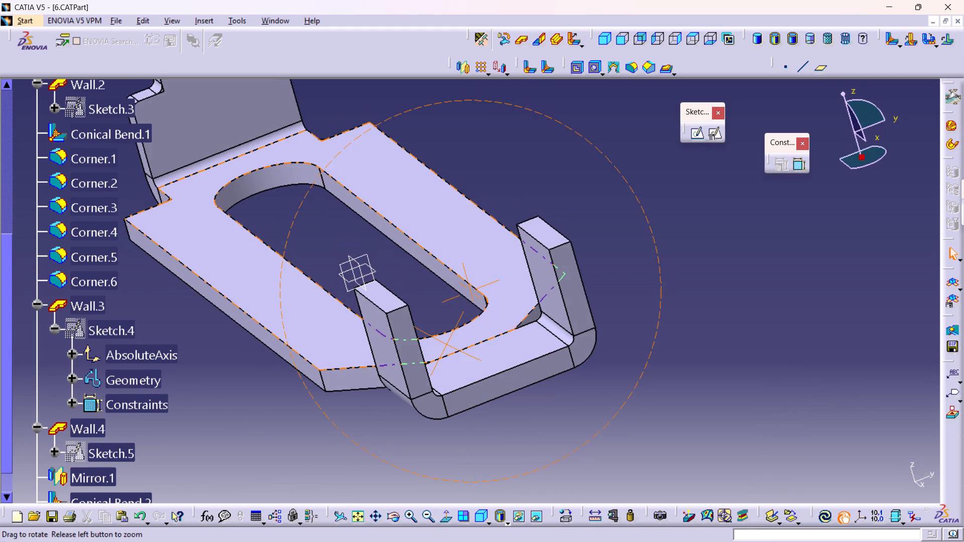
right_click_drag(448, 346, 452, 349)
middle_click_drag(448, 346, 452, 349)
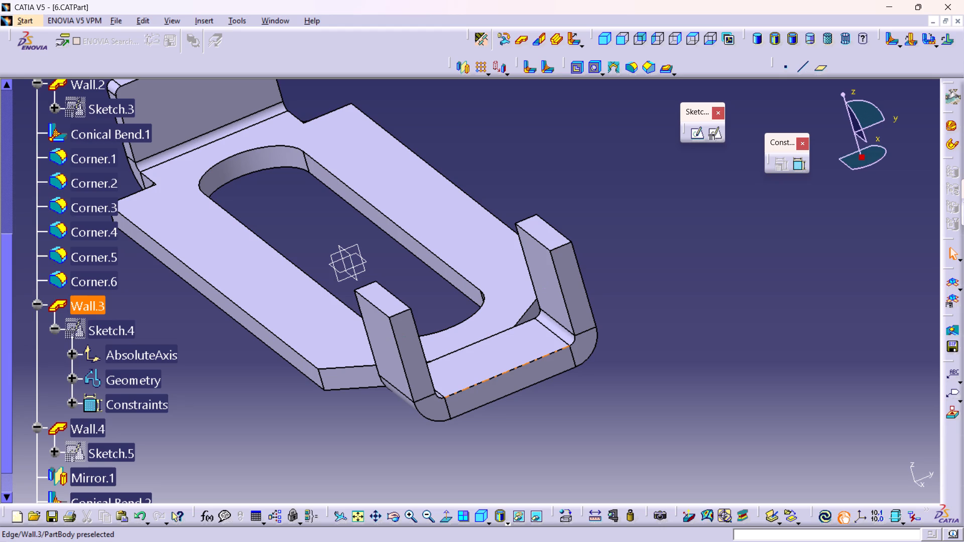
left_click_drag(568, 268, 573, 265)
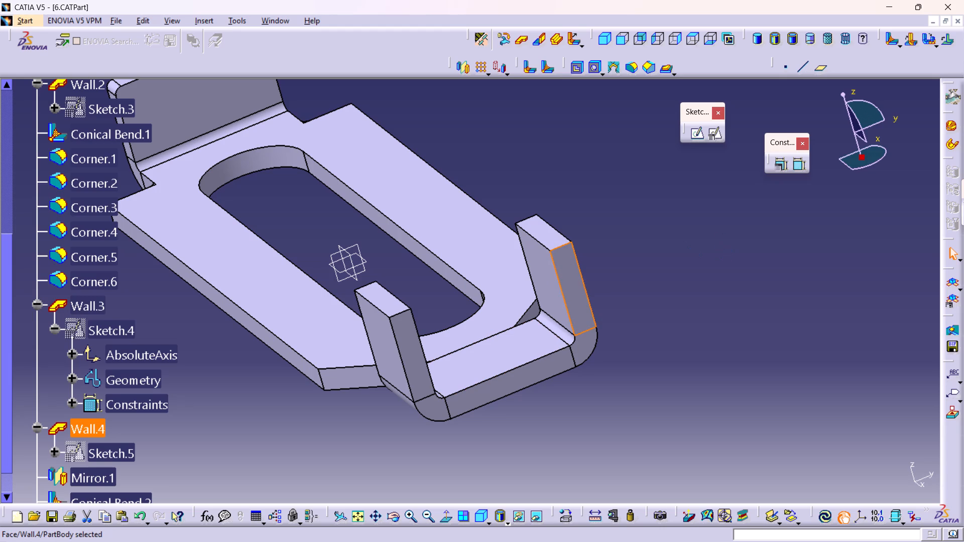
left_click(712, 130)
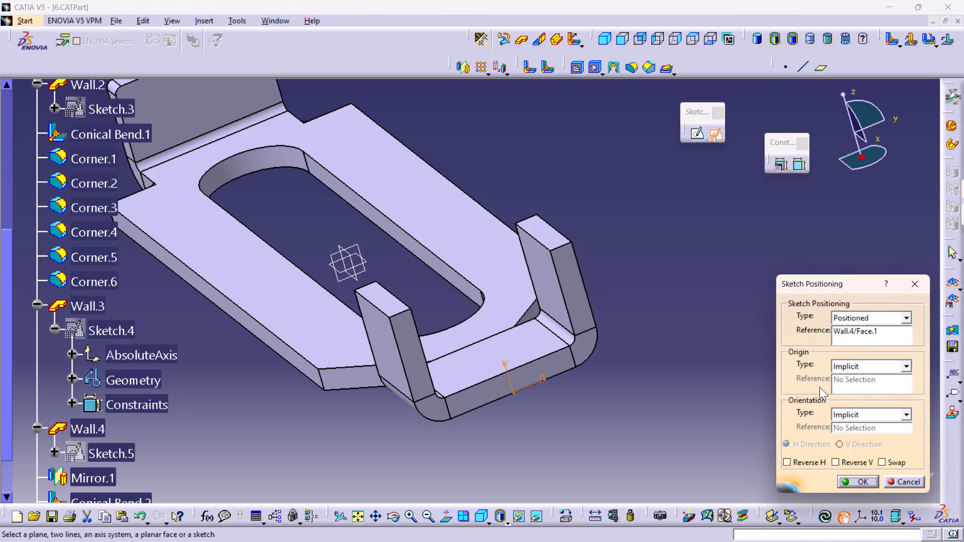
left_click(857, 481)
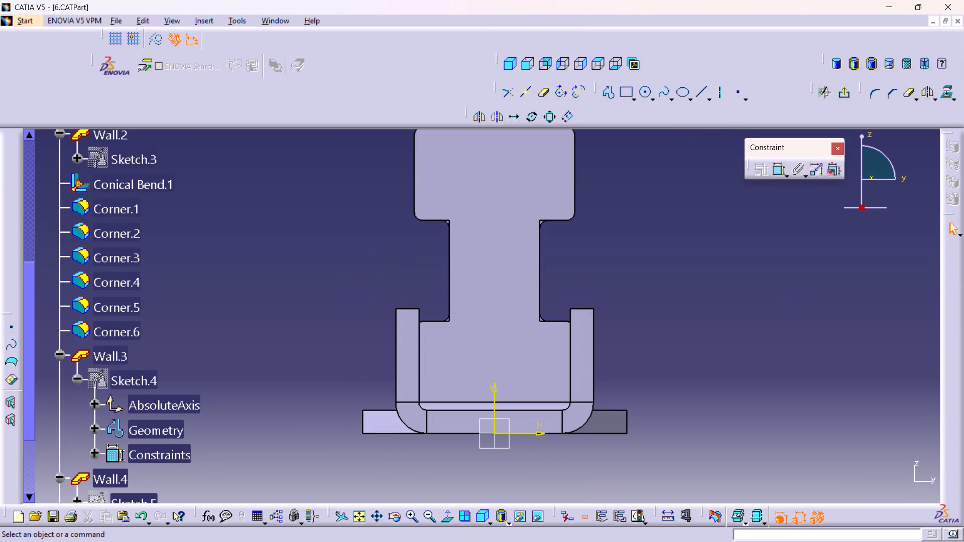
Sketch a horizontal line about 3 mm long extending outward from near Wall.4's top outer corner.
middle_click_drag(609, 333, 612, 289)
right_click(609, 333)
middle_click_drag(739, 310, 738, 303)
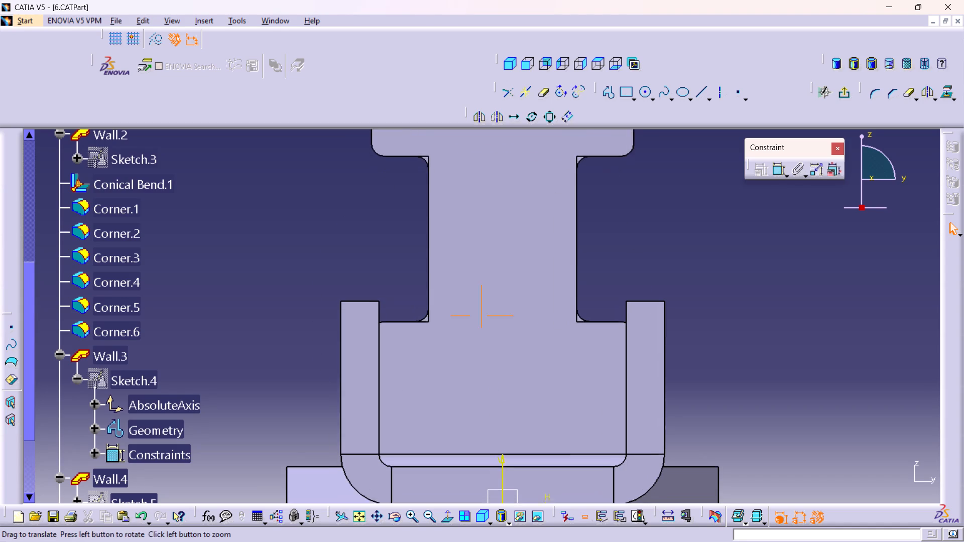
middle_click_drag(738, 303, 711, 280)
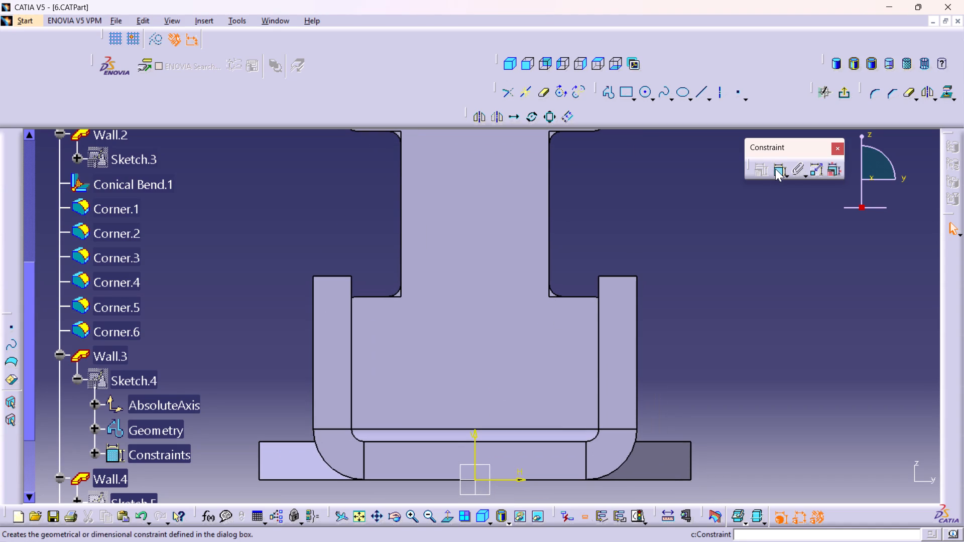
left_click(701, 92)
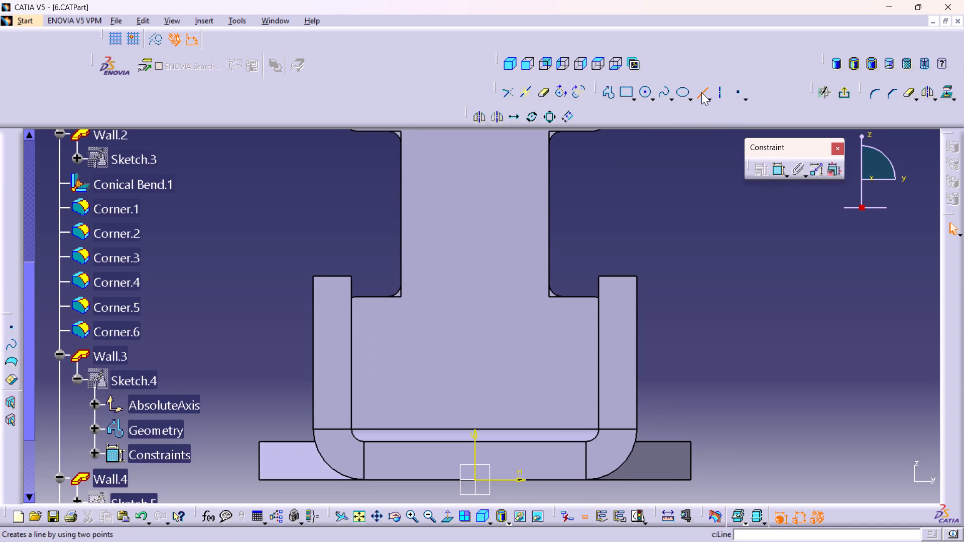
left_click(651, 280)
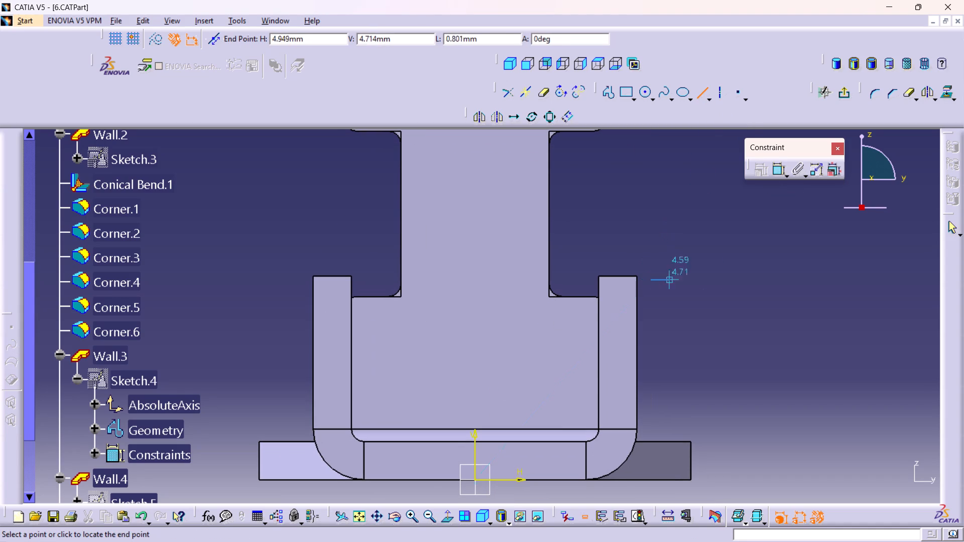
left_click(776, 280)
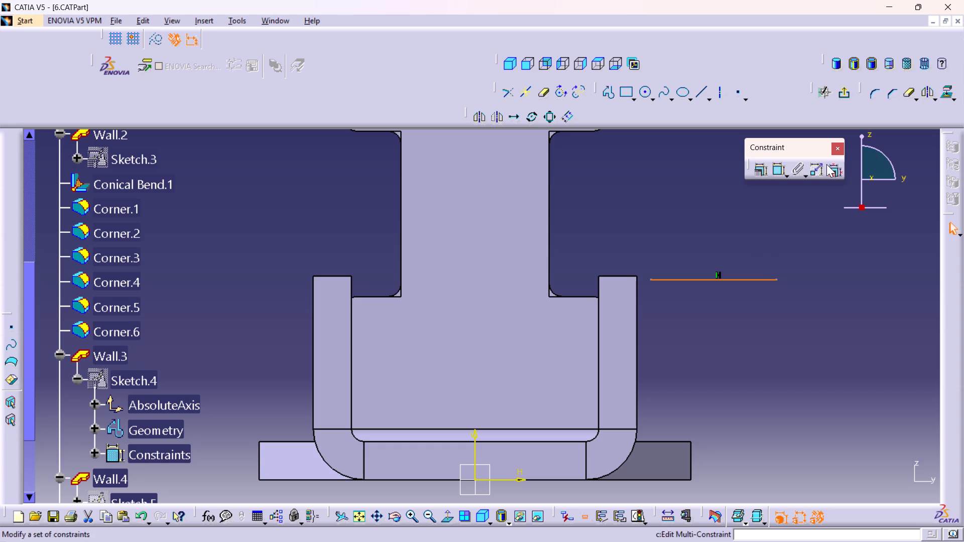
Make the line's inner endpoint coincident with Wall.4's top outer corner.
left_click(766, 197)
left_click(773, 171)
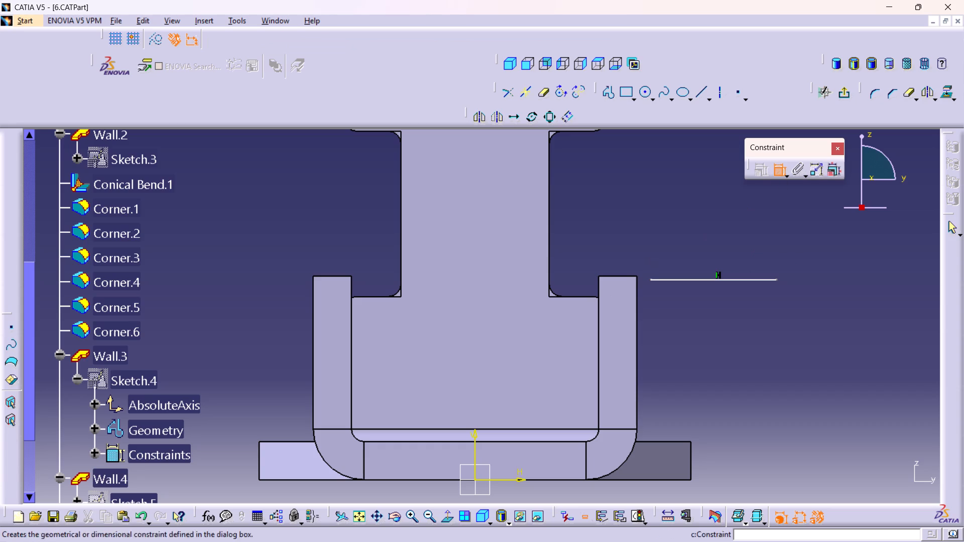
left_click(651, 282)
left_click(638, 277)
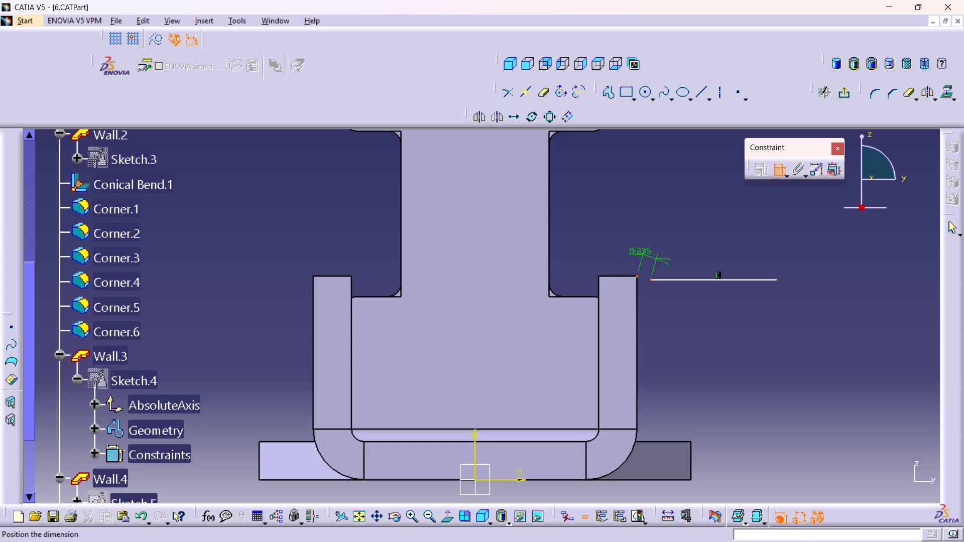
right_click(640, 251)
left_click(670, 344)
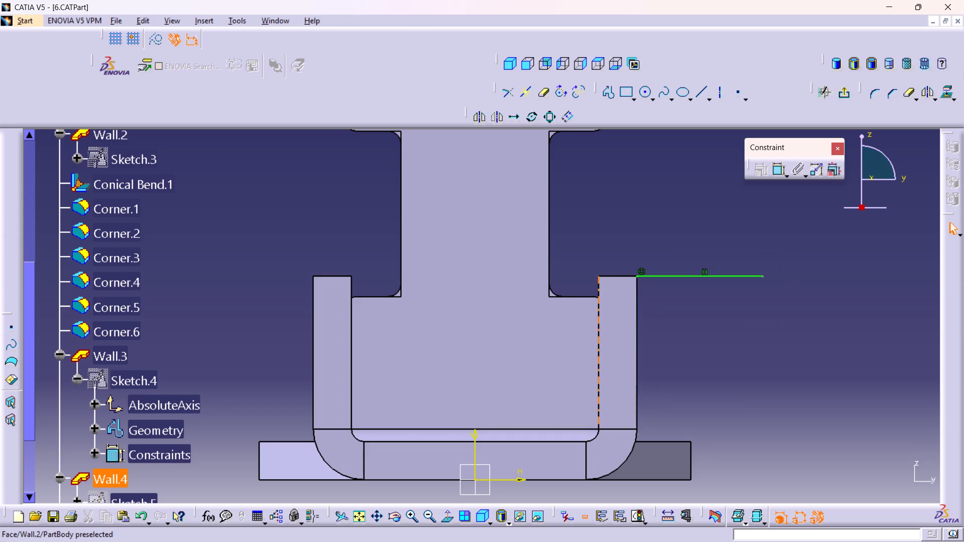
Dimension the line's free end from Wall.4's inner edge, set the distance to 3.5 mm, and exit the sketch.
left_click(599, 302)
left_click(764, 276)
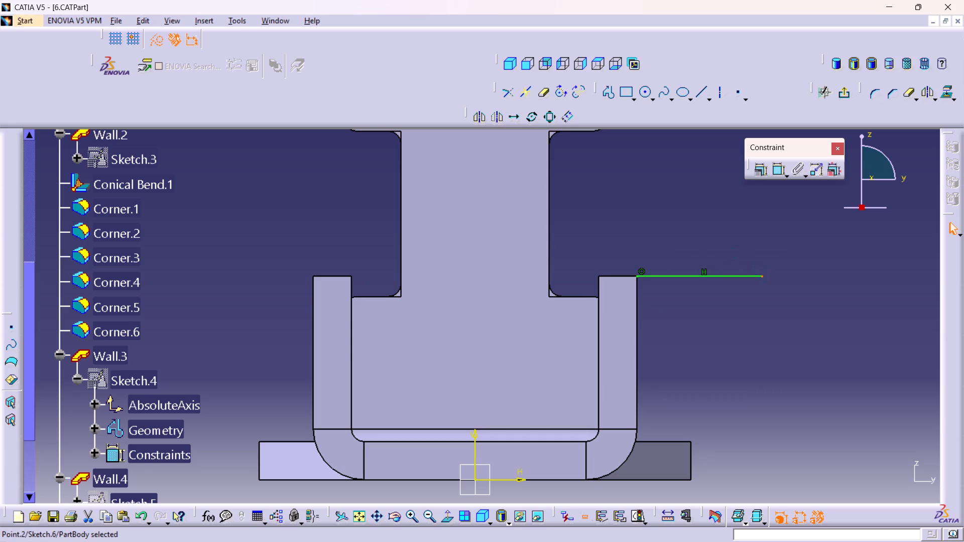
double_click(780, 170)
left_click(600, 328)
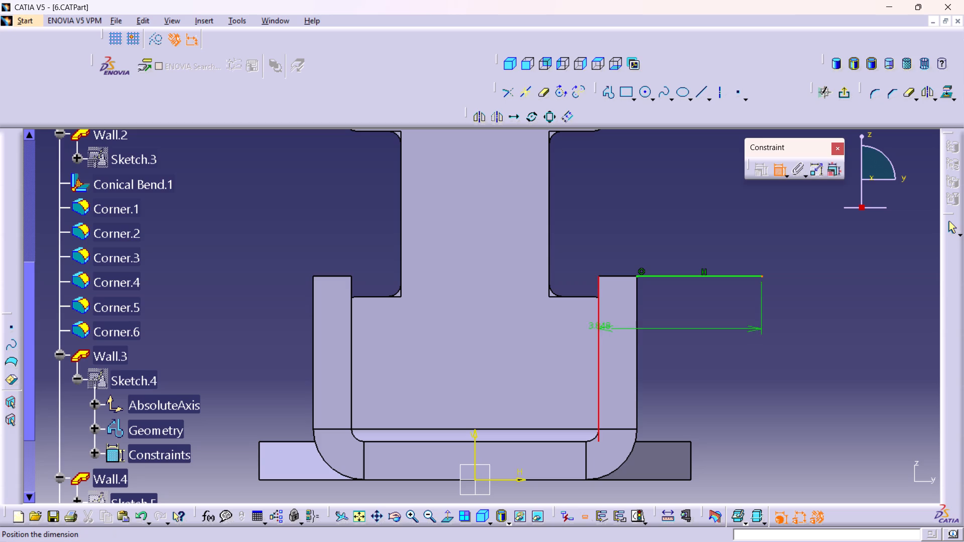
left_click(662, 223)
double_click(661, 219)
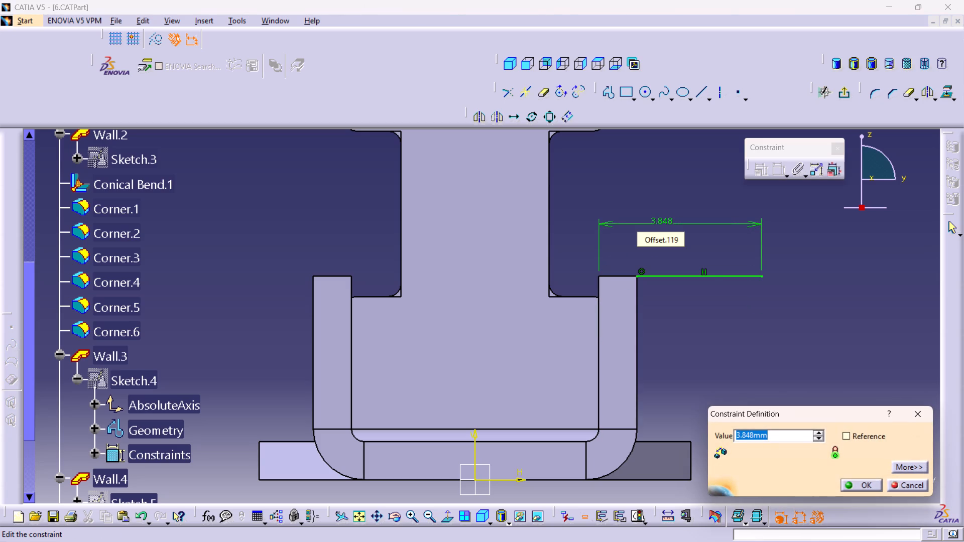
type("3.5")
key("Return")
scroll(661, 219, "up", 1)
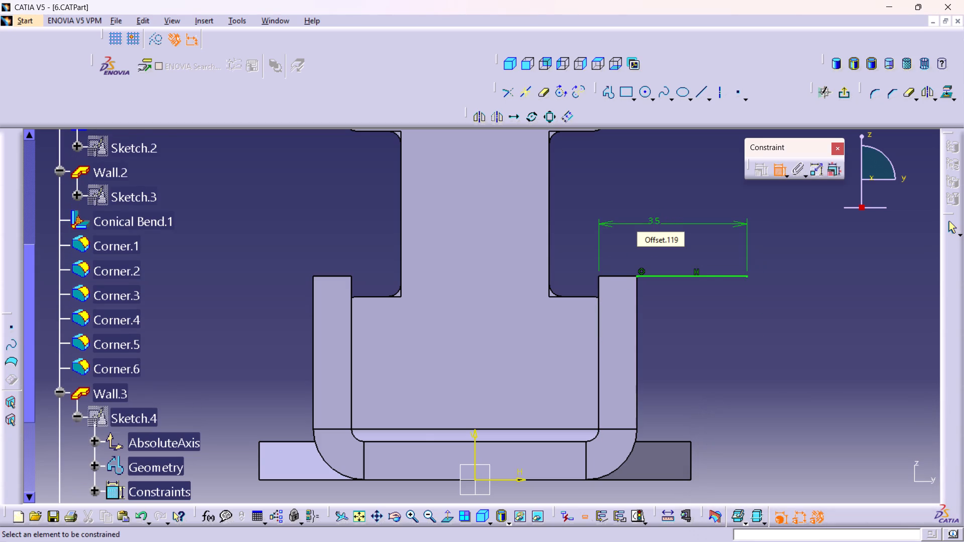
left_click(845, 91)
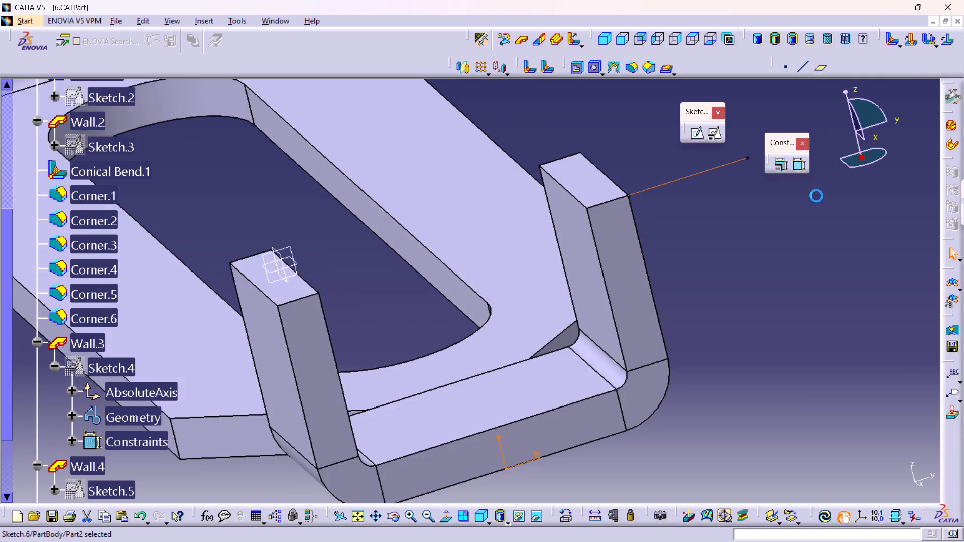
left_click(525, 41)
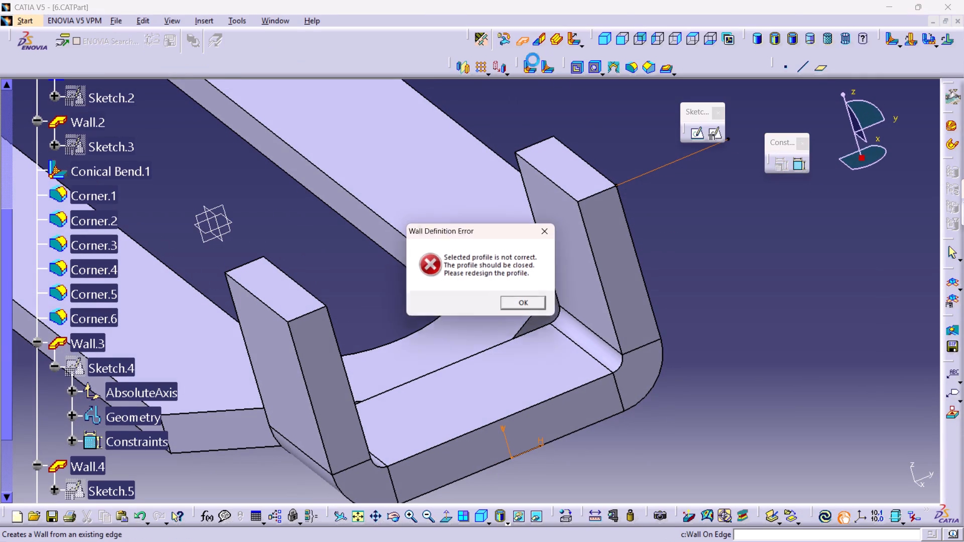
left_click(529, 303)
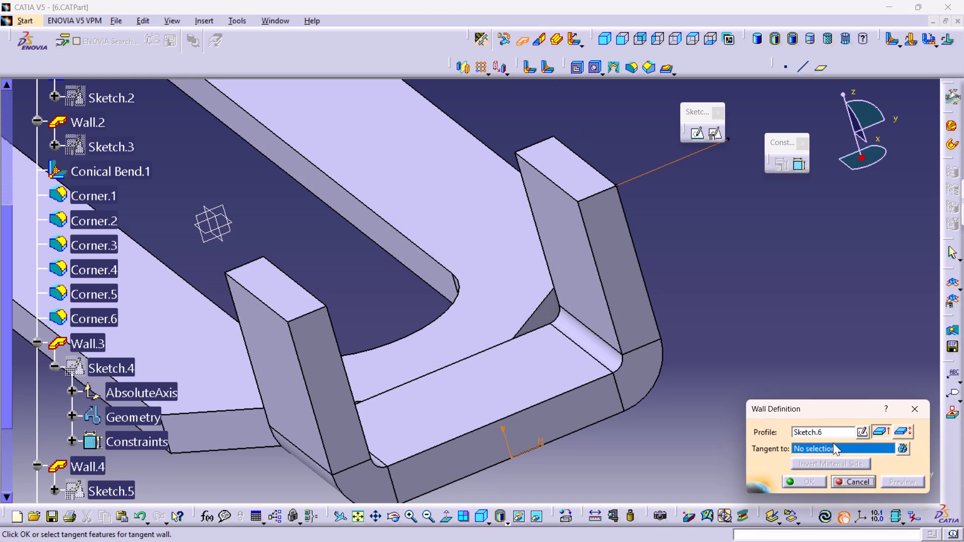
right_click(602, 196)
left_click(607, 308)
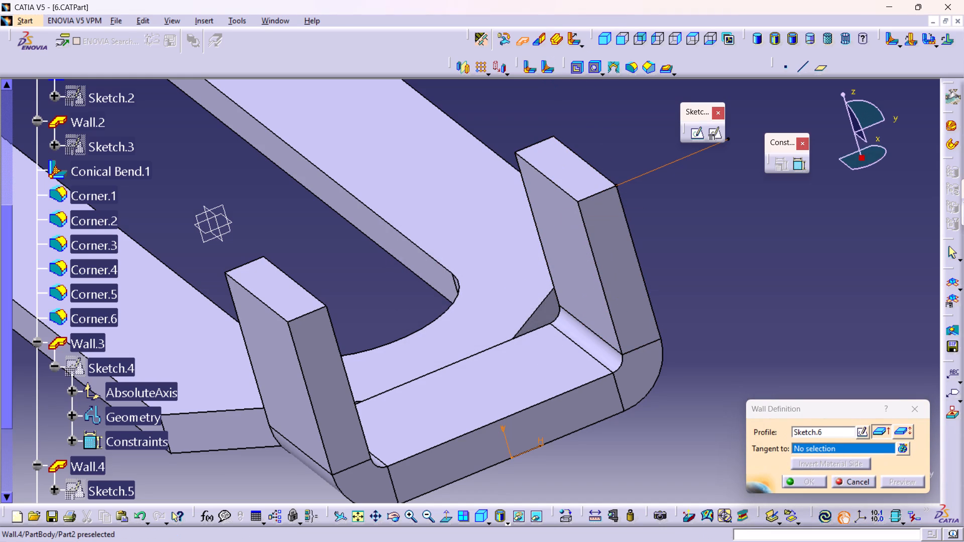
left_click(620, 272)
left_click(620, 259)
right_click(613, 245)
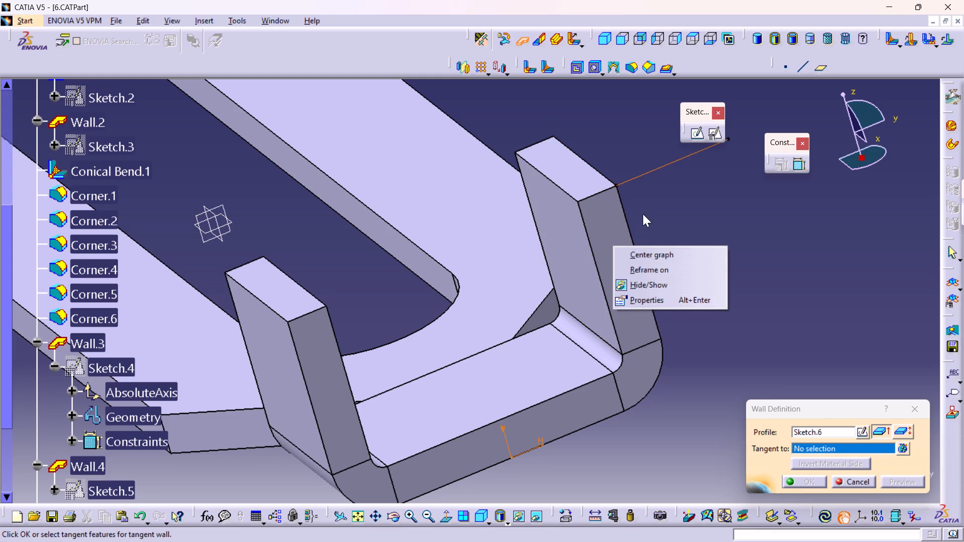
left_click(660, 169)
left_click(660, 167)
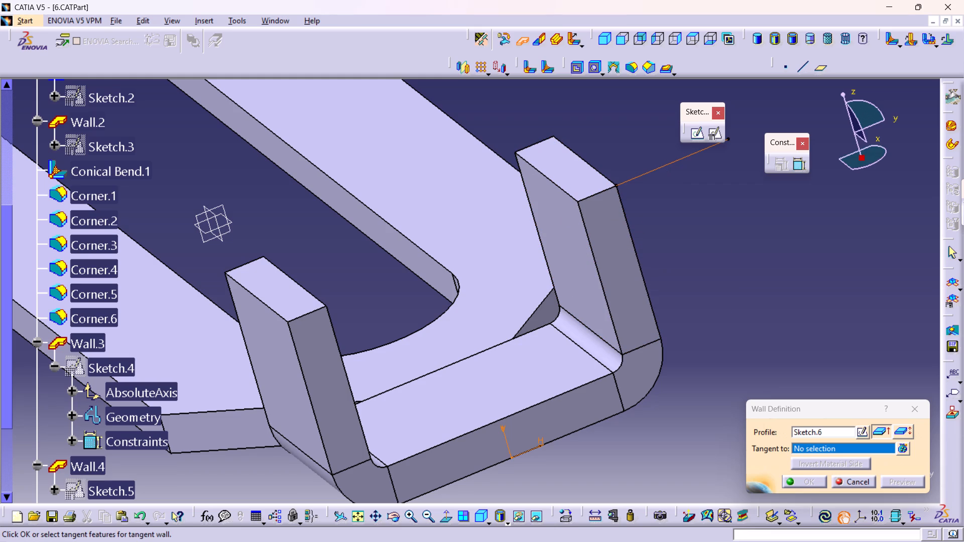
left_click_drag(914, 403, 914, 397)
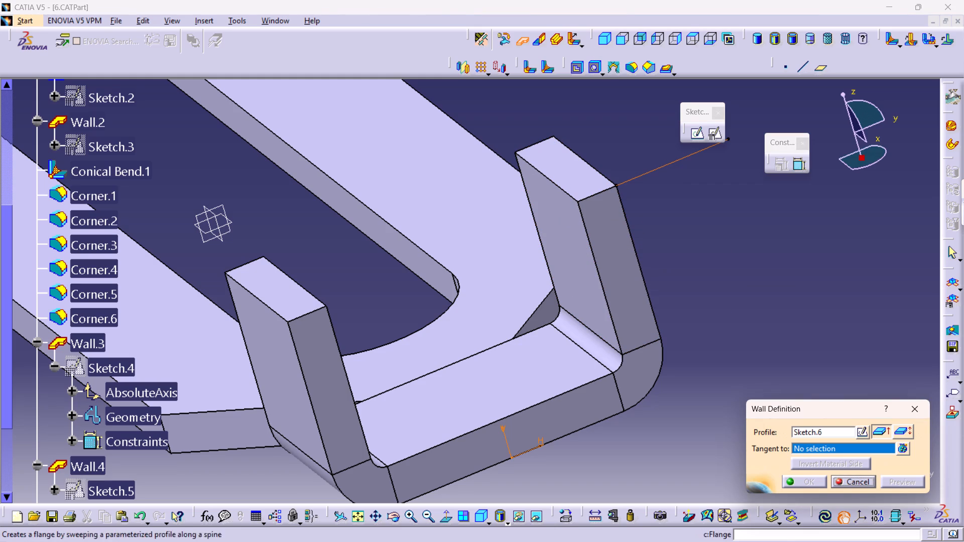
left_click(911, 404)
Extrude the line sketched at Wall.4's top, with the Limit 1 dimension set to 3.5 mm.
left_click(553, 43)
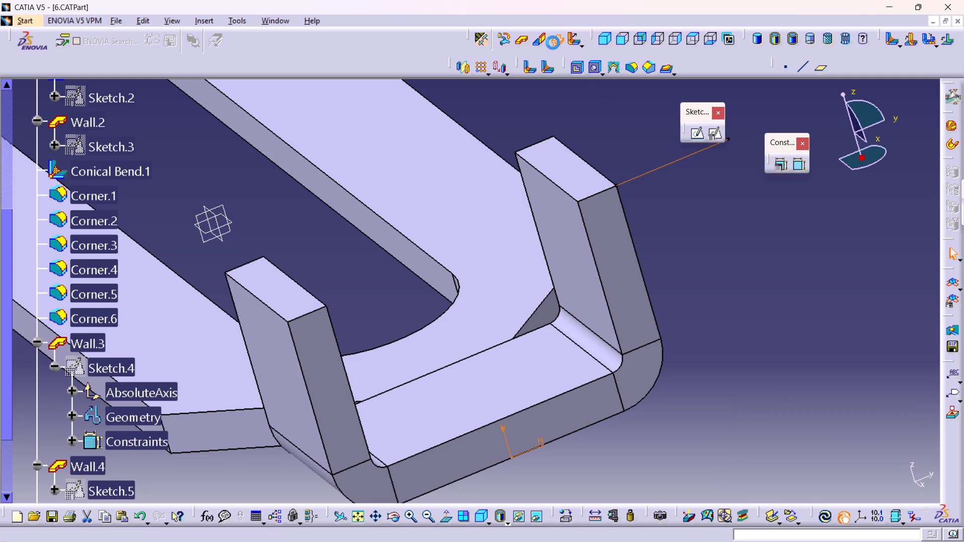
middle_click_drag(702, 283, 717, 329)
right_click(702, 283)
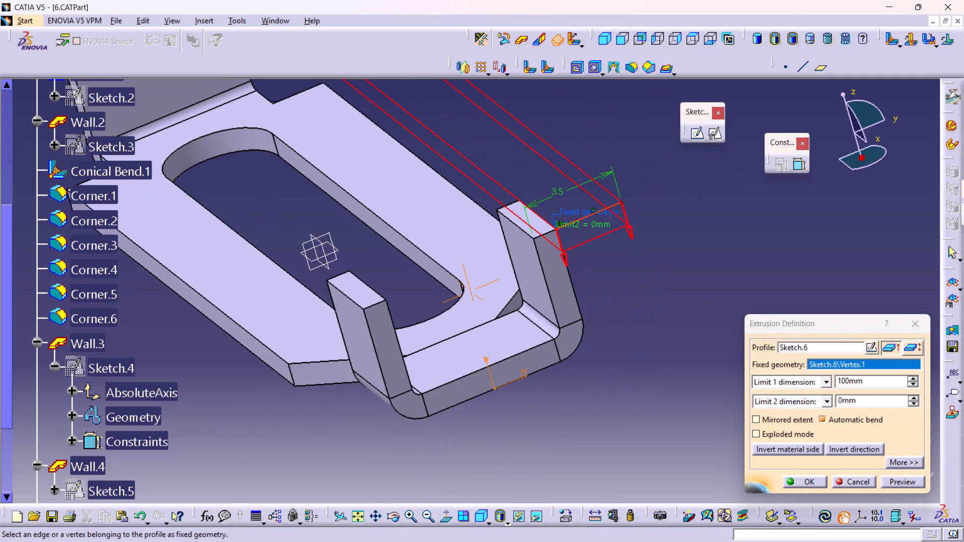
middle_click_drag(658, 261, 655, 341)
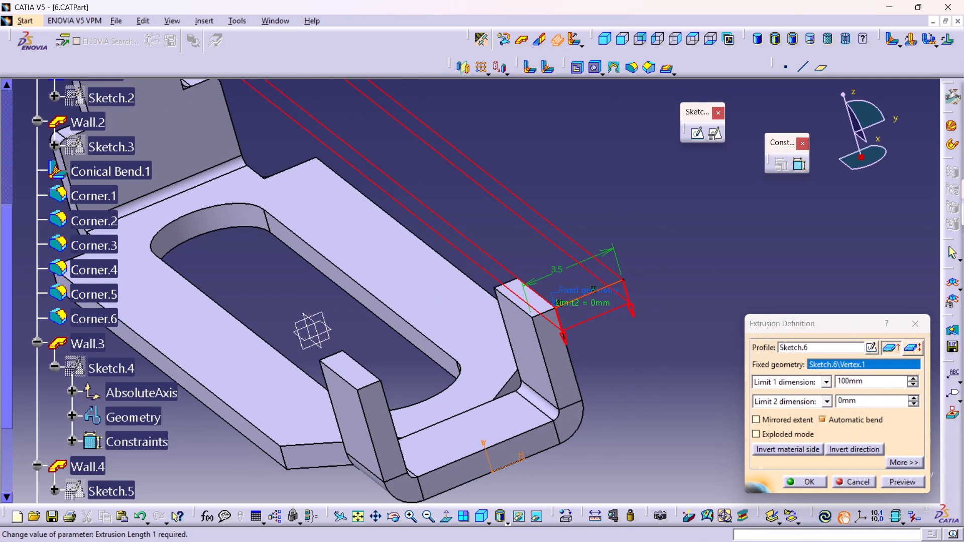
double_click(868, 383)
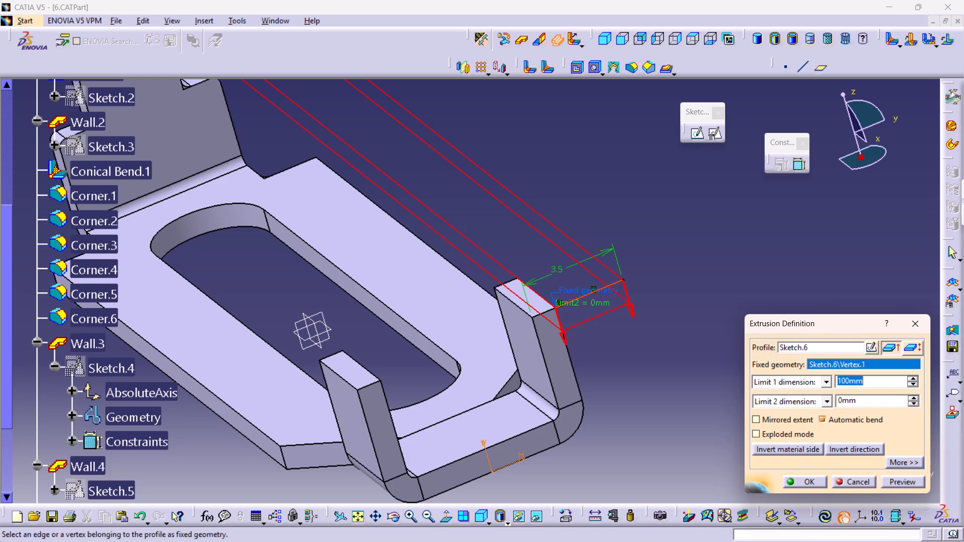
middle_click_drag(615, 359, 618, 389)
right_click(615, 359)
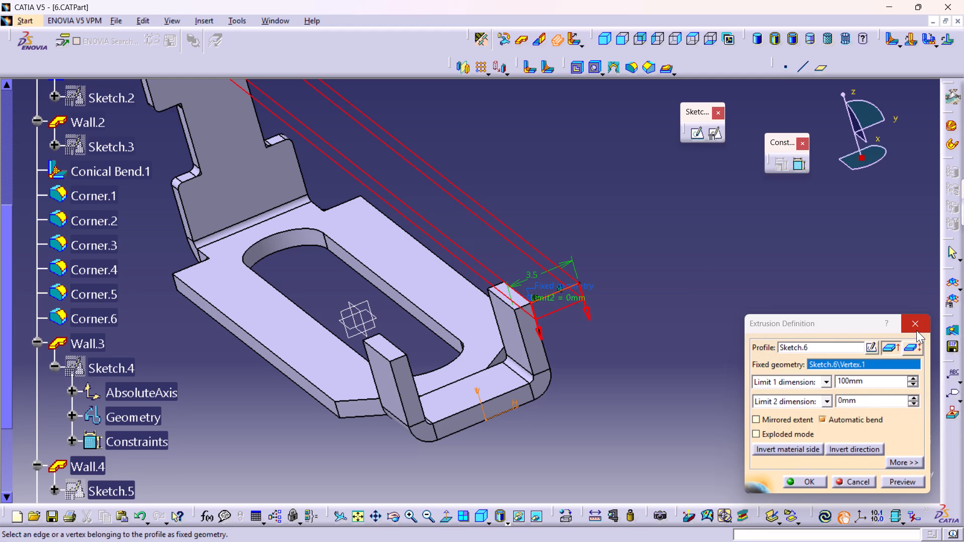
double_click(862, 381)
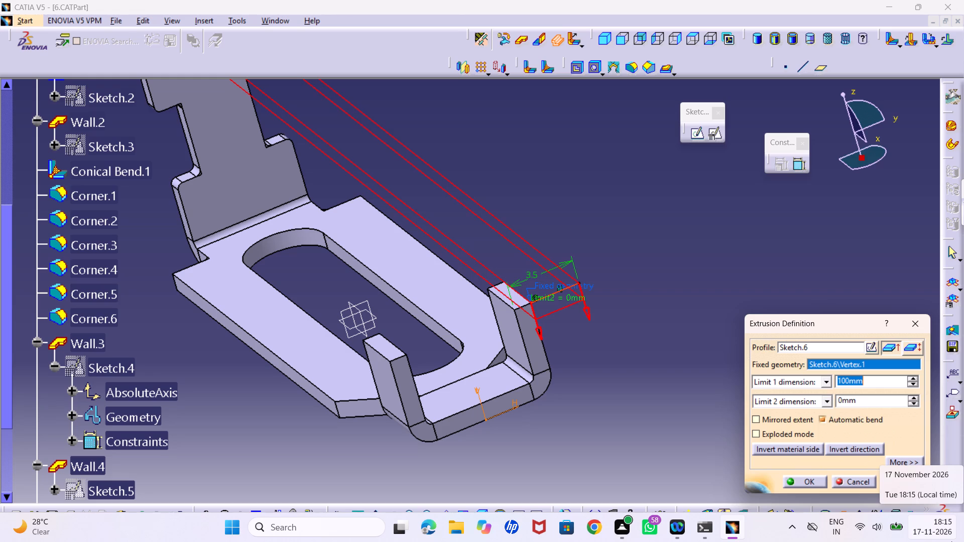
type("3.5")
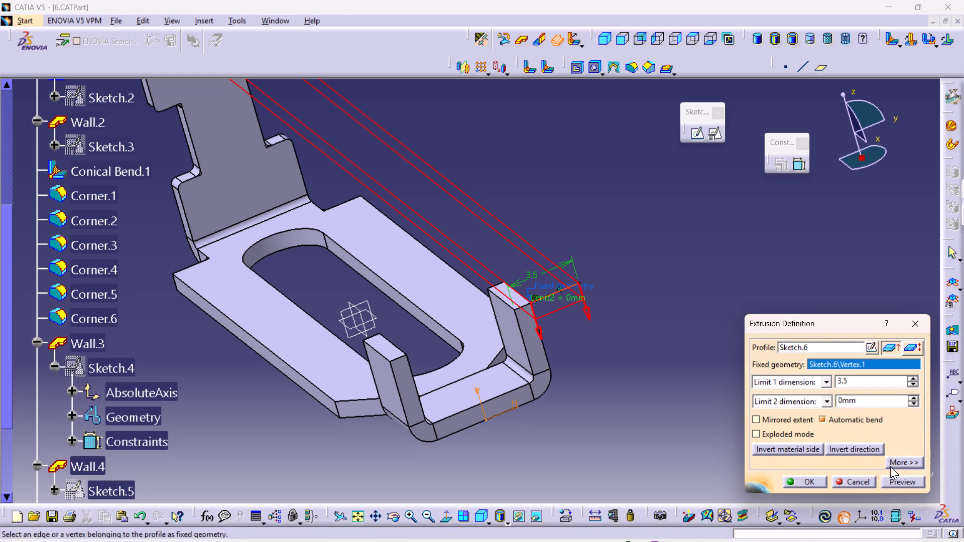
left_click(890, 484)
middle_click_drag(528, 365, 531, 435)
right_click_drag(528, 365, 531, 435)
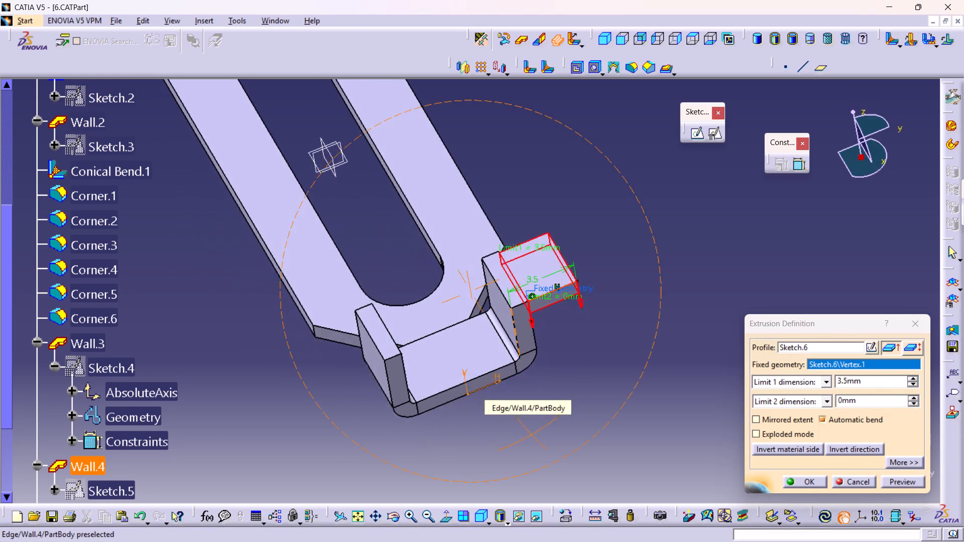
right_click_drag(531, 435, 531, 434)
middle_click_drag(531, 435, 531, 420)
middle_click_drag(500, 322, 500, 355)
right_click_drag(500, 322, 500, 355)
middle_click_drag(525, 308, 513, 232)
right_click(525, 308)
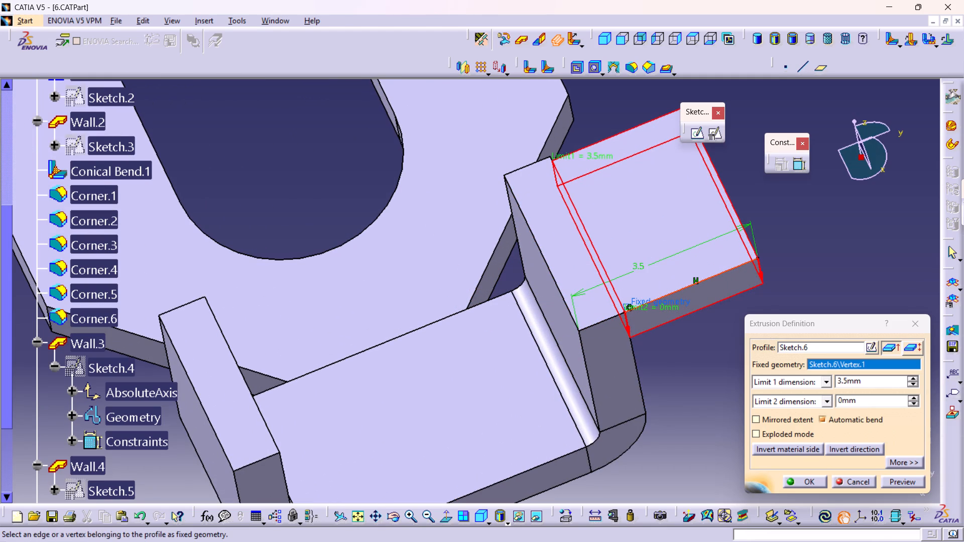
middle_click_drag(473, 375, 483, 403)
right_click(473, 375)
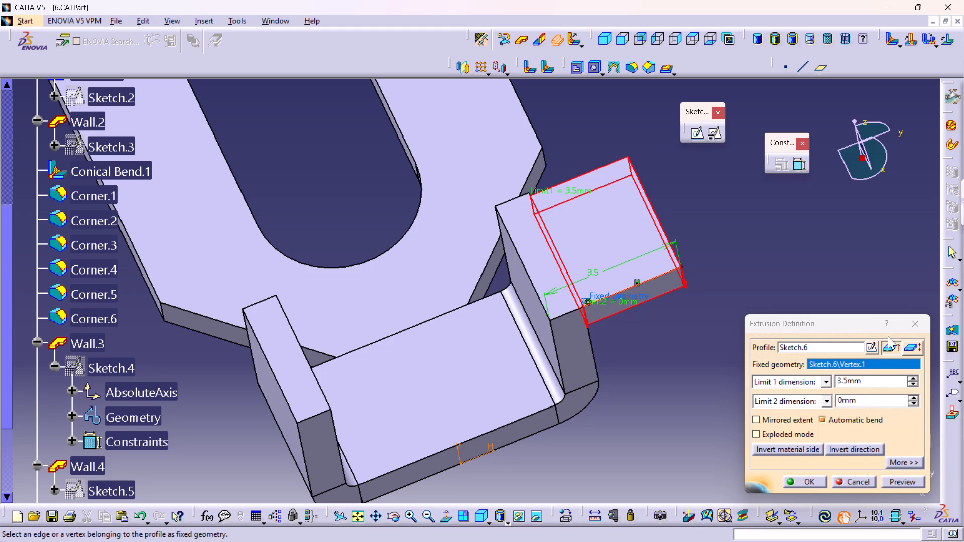
left_click(806, 482)
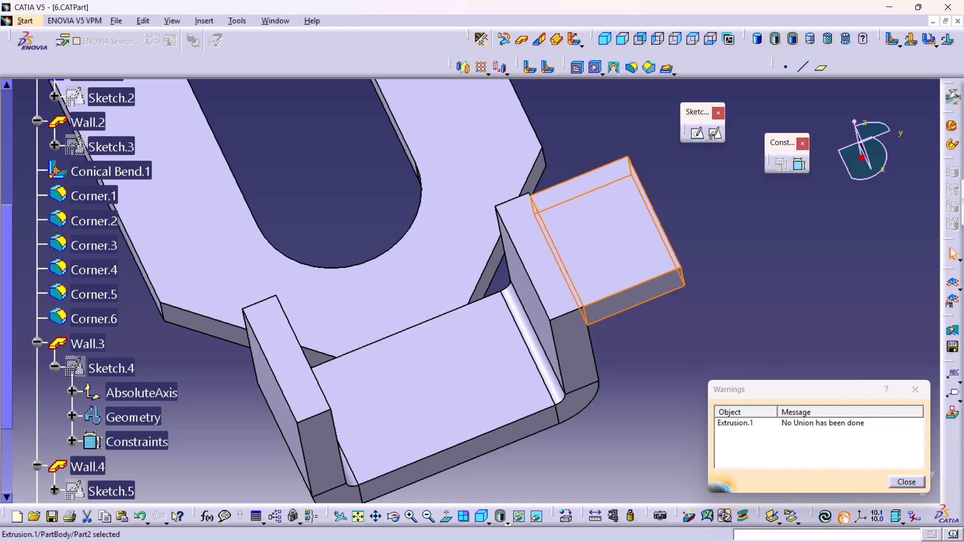
left_click(920, 390)
Open Wall.3's sketch to check its dimensions, and return to the part.
middle_click_drag(259, 380, 301, 306)
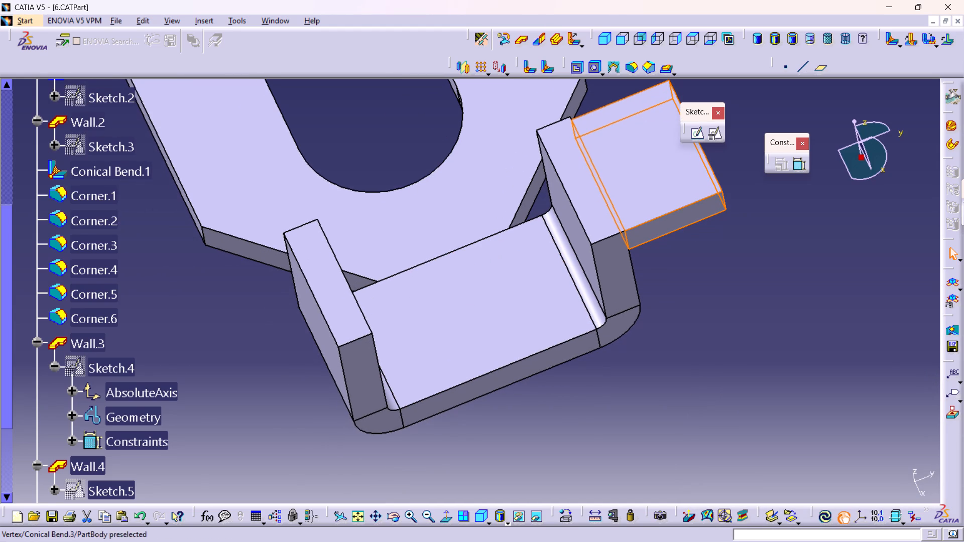
scroll(126, 306, "down", 3)
scroll(97, 384, "down", 1)
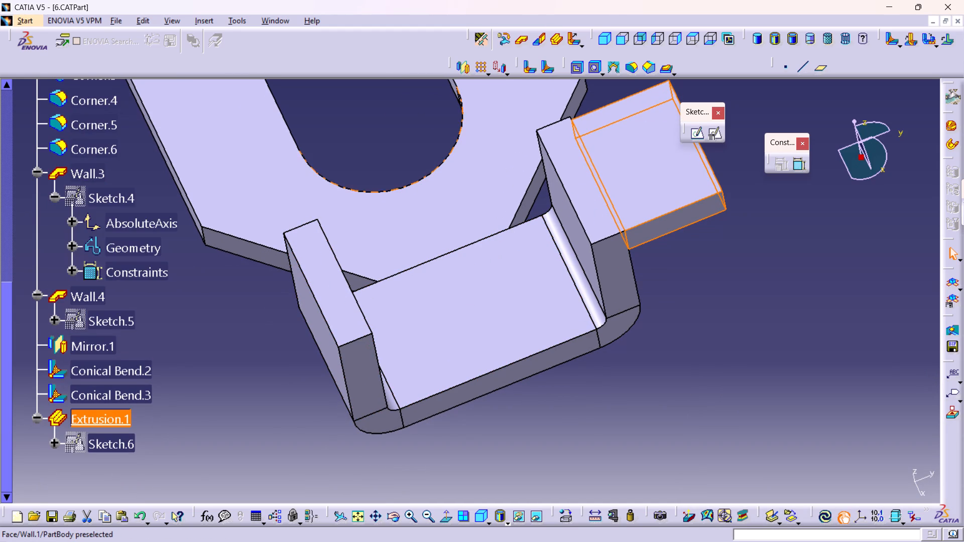
double_click(125, 199)
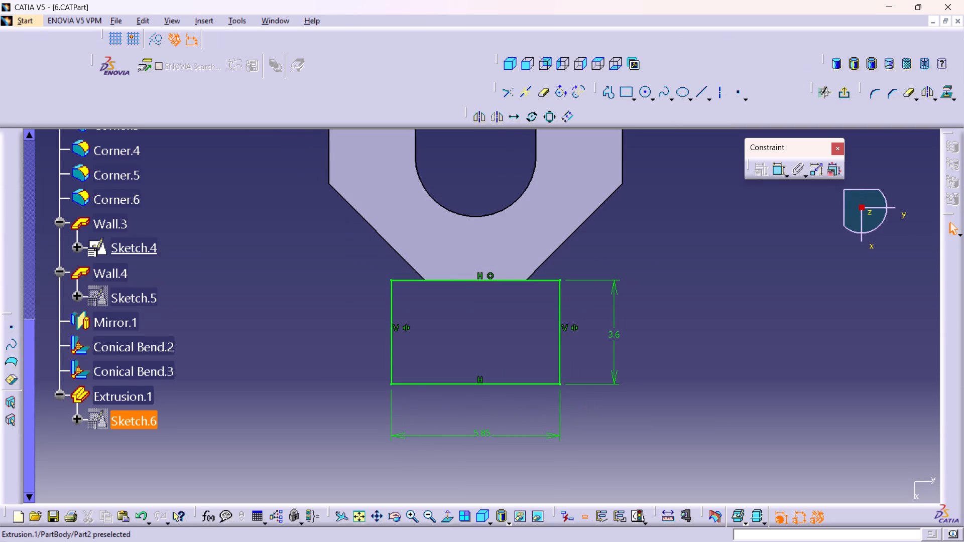
double_click(127, 396)
Set the flange extrusion's Limit 1 dimension to 3.6 mm.
middle_click_drag(674, 272, 674, 319)
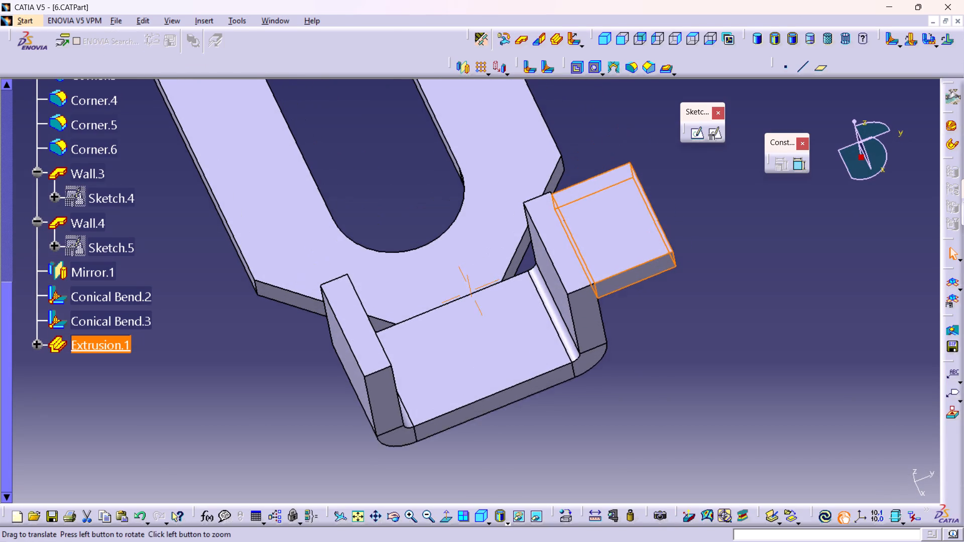
middle_click_drag(674, 319, 672, 331)
double_click(642, 241)
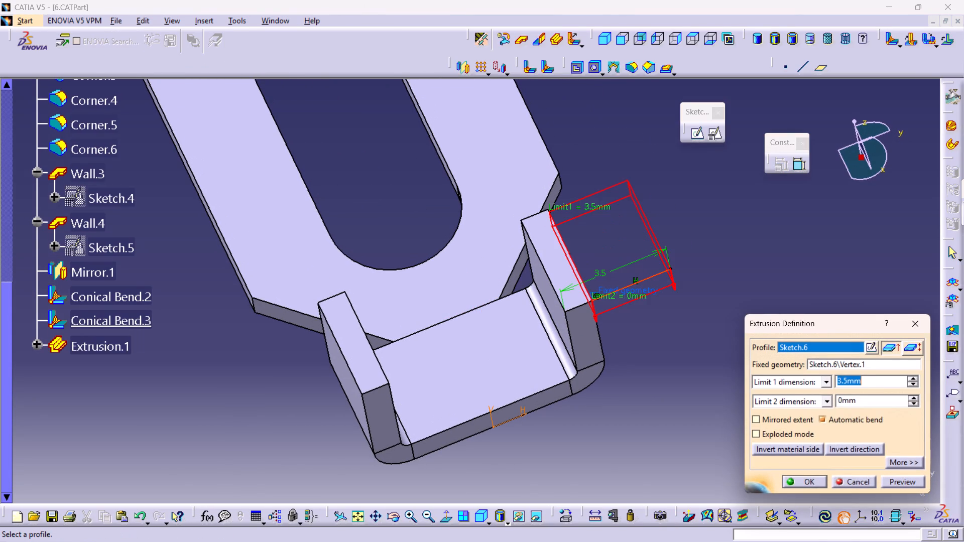
type("3.6")
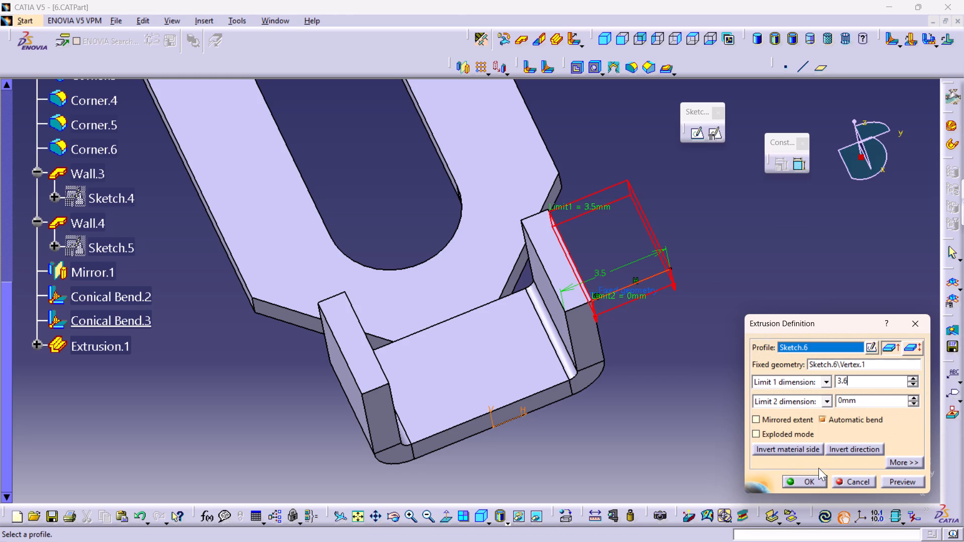
left_click(796, 482)
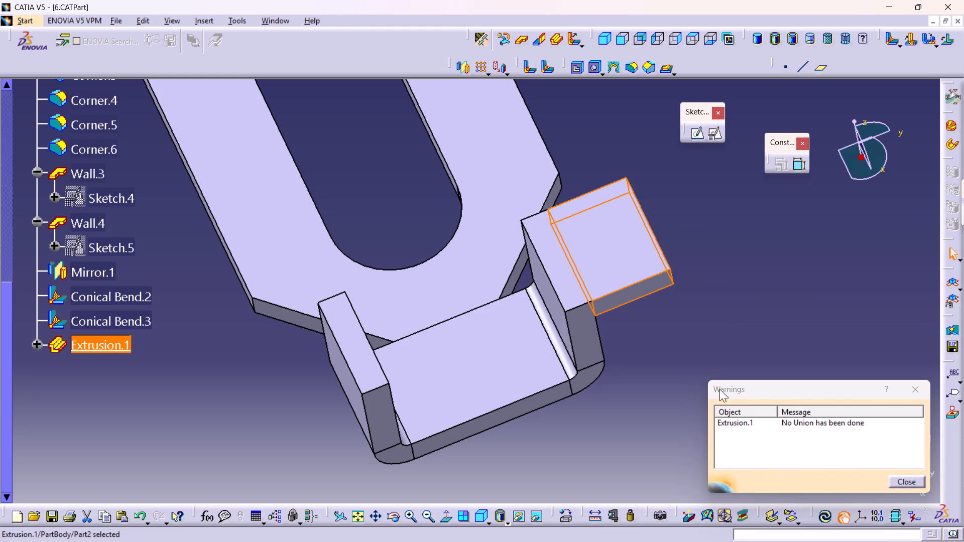
left_click(913, 389)
left_click(540, 435)
Invert the flange extrusion's material side so that its thickness lies above the sketched line.
middle_click_drag(531, 430, 507, 303)
right_click_drag(531, 430, 507, 300)
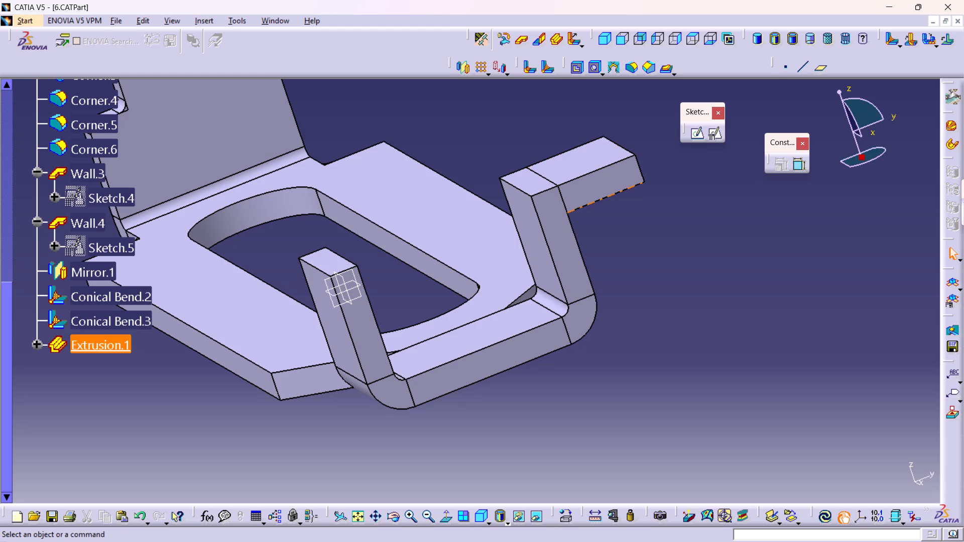
double_click(590, 166)
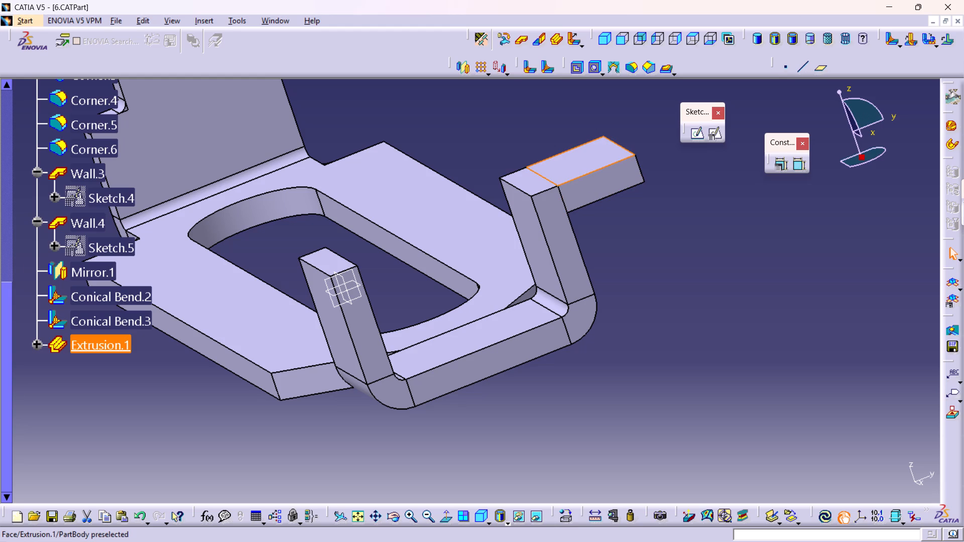
double_click(588, 189)
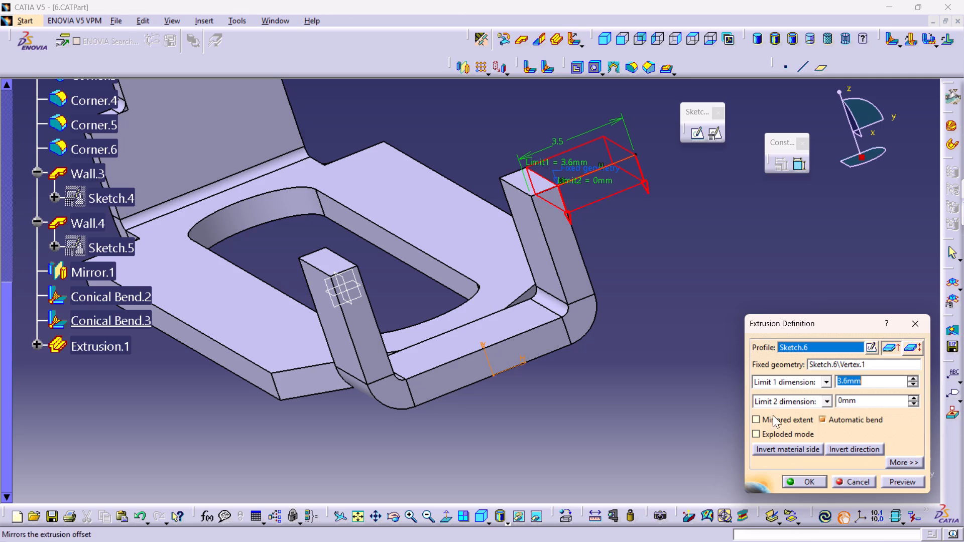
left_click(572, 217)
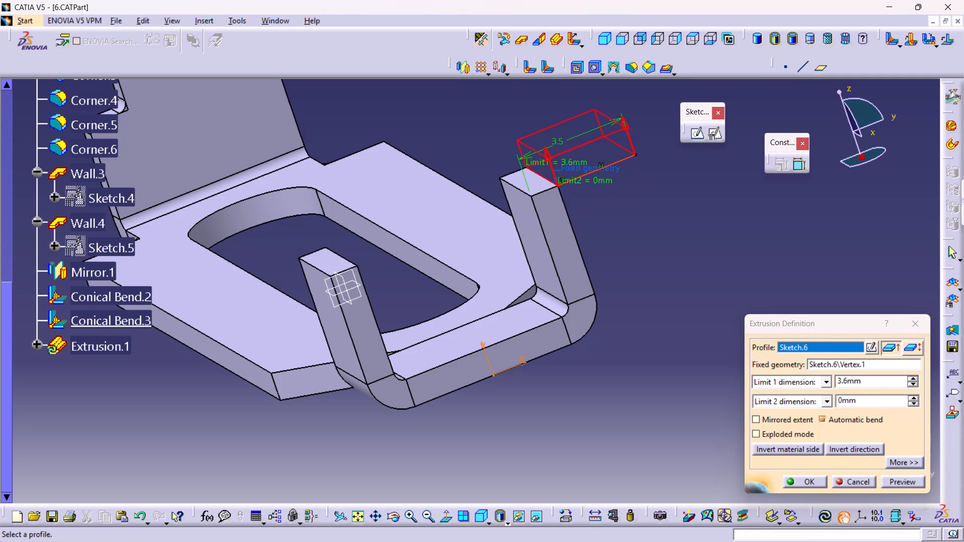
left_click(808, 478)
left_click(673, 285)
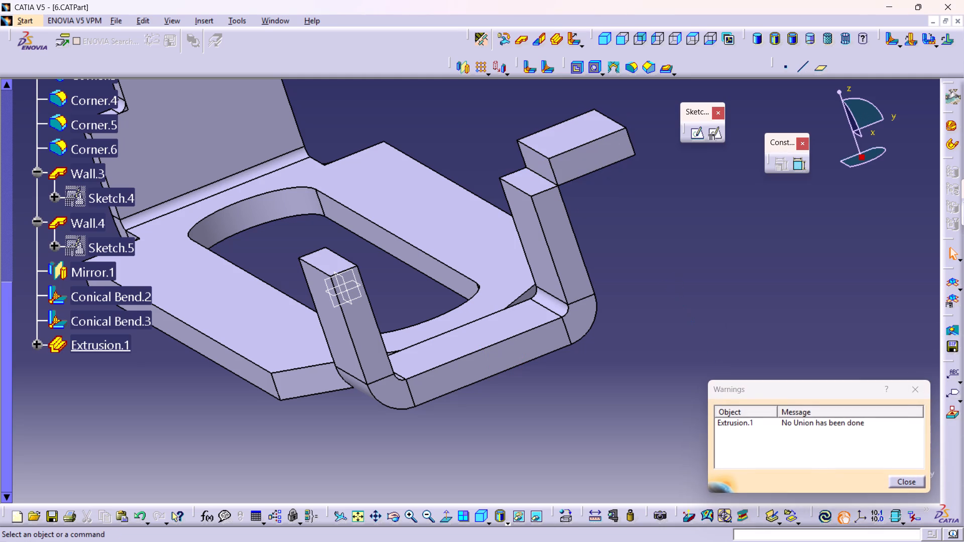
left_click(912, 382)
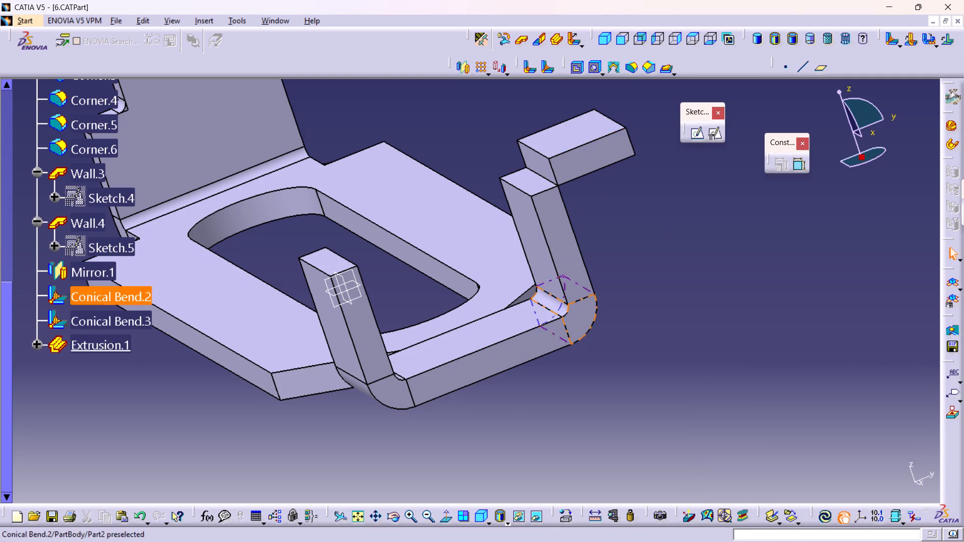
Mirror the flange extrusion about the zx plane onto the opposite upright wall.
left_click(104, 349)
middle_click_drag(396, 247, 369, 301)
right_click_drag(392, 259, 369, 301)
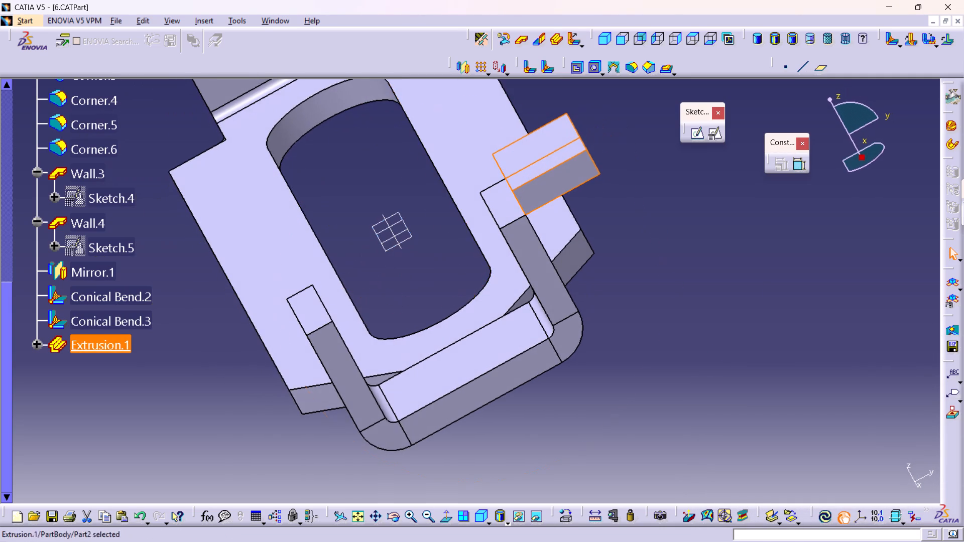
left_click(461, 66)
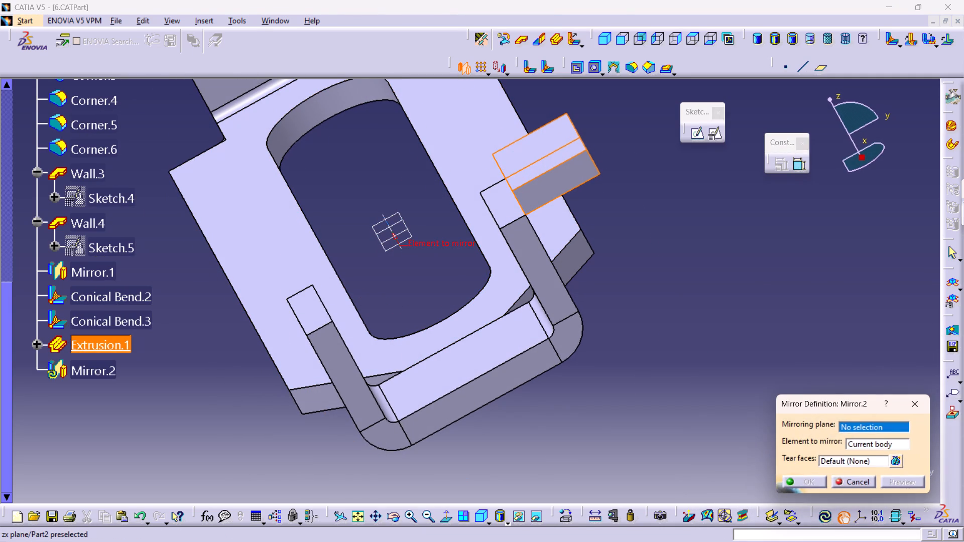
left_click(402, 248)
left_click(802, 488)
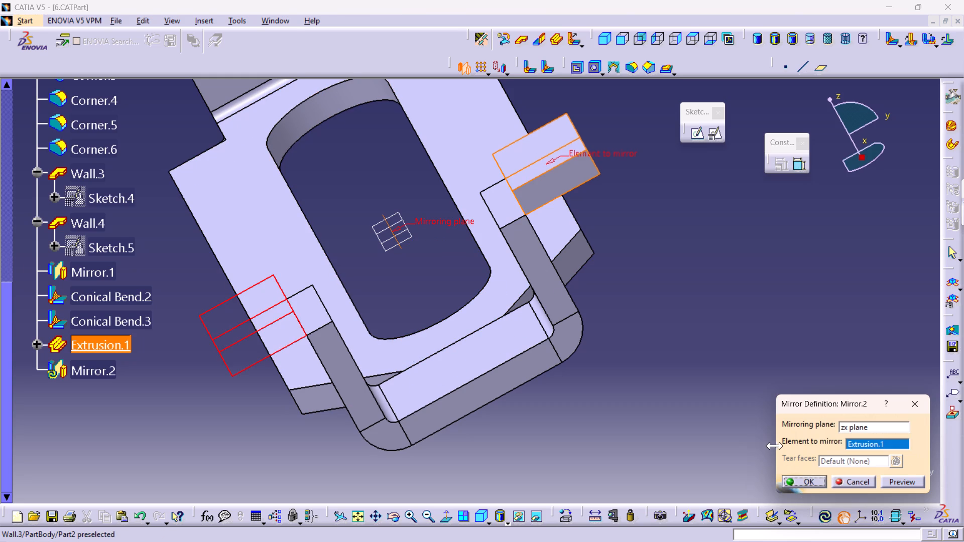
left_click(796, 482)
left_click(691, 423)
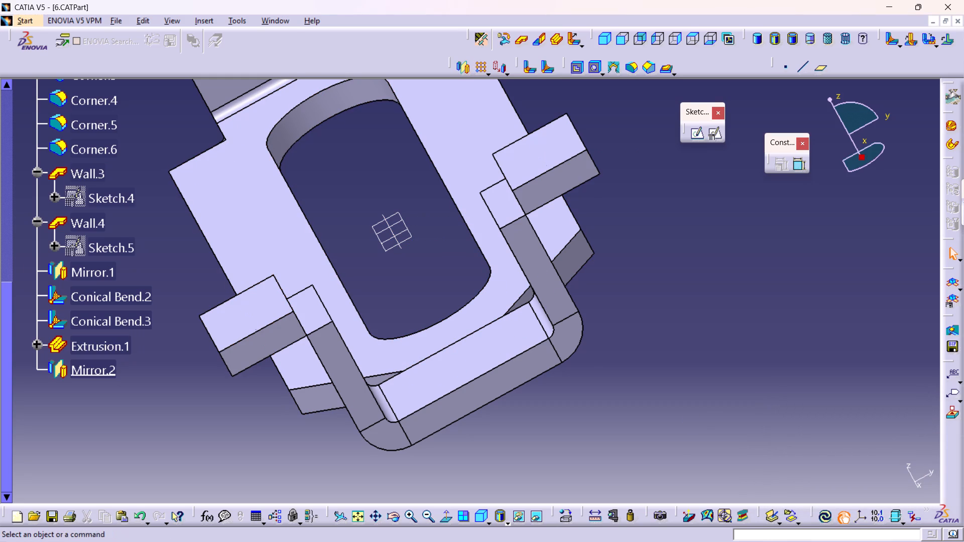
Join the mirrored flange to its mirrored upright wall with a conical bend, left and right radius 0.3 mm.
double_click(546, 65)
middle_click_drag(418, 361, 362, 373)
right_click_drag(402, 366, 362, 373)
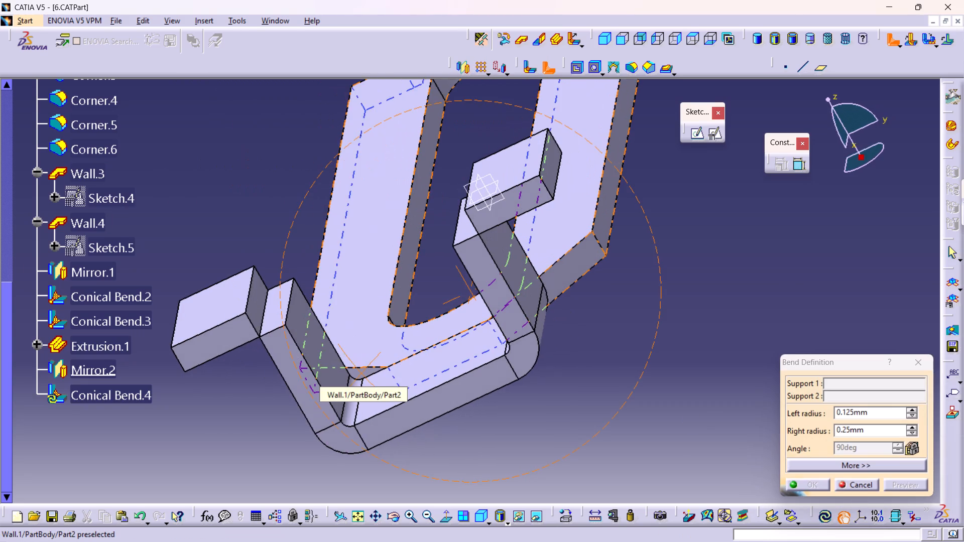
middle_click_drag(362, 373, 349, 379)
right_click_drag(362, 373, 347, 379)
left_click(216, 300)
left_click(304, 330)
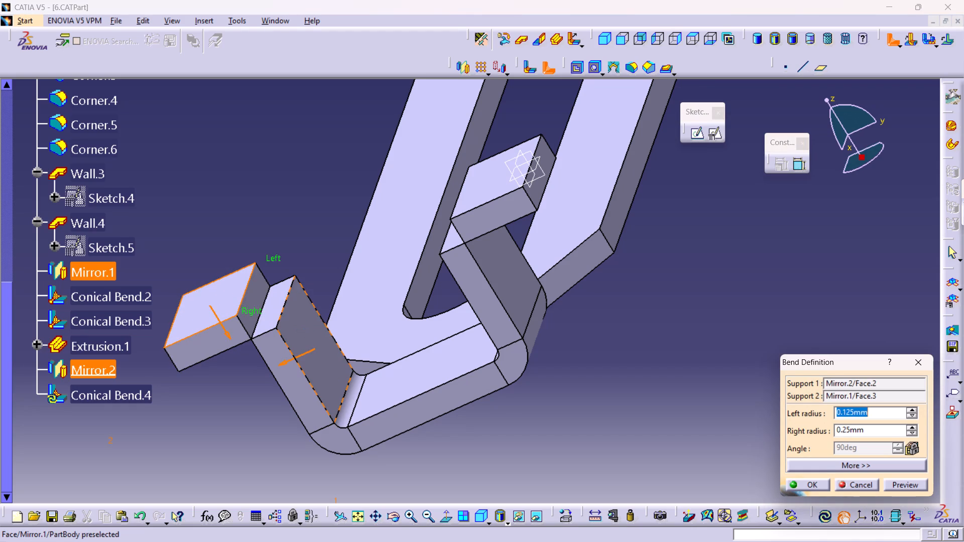
type(".3")
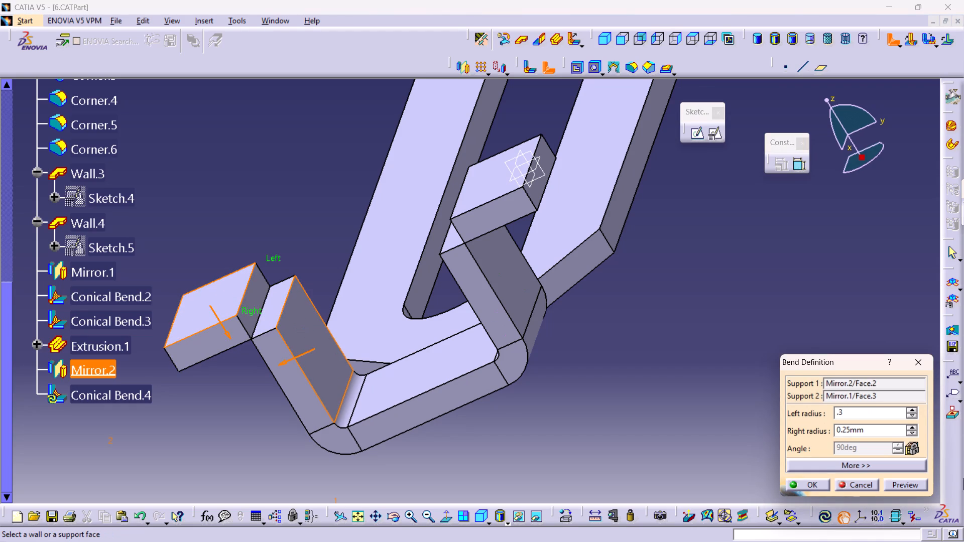
double_click(885, 429)
type(".3")
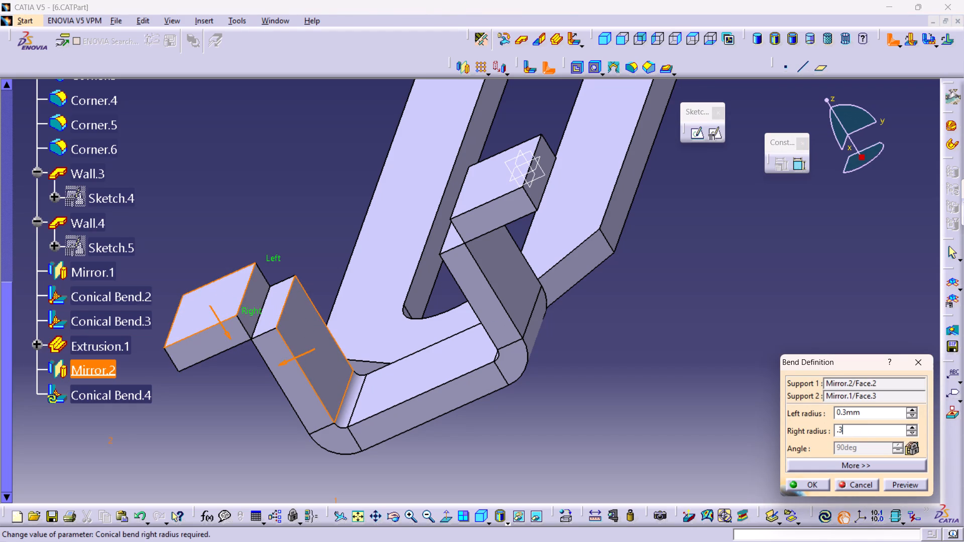
key("Return")
Join the original extruded flange to Wall.4 with a conical bend, left and right radius 0.3 mm.
middle_click_drag(462, 436, 571, 397)
right_click_drag(462, 436, 572, 397)
left_click(509, 145)
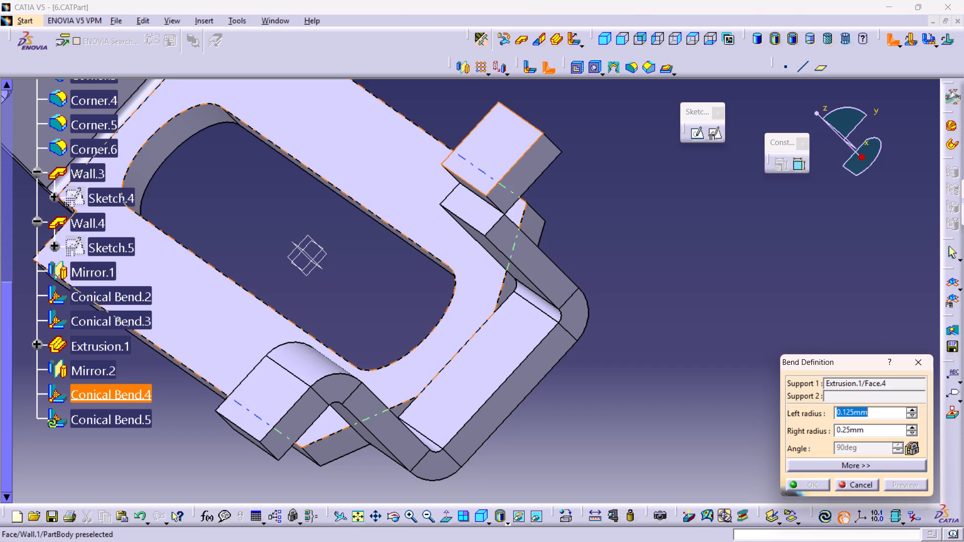
middle_click_drag(483, 263, 532, 203)
right_click_drag(483, 263, 532, 203)
left_click(508, 223)
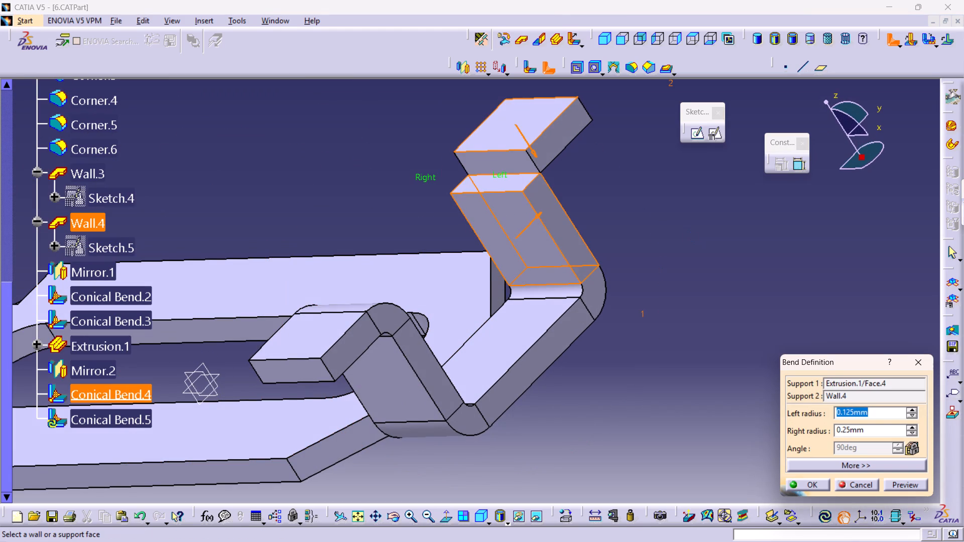
type(".3")
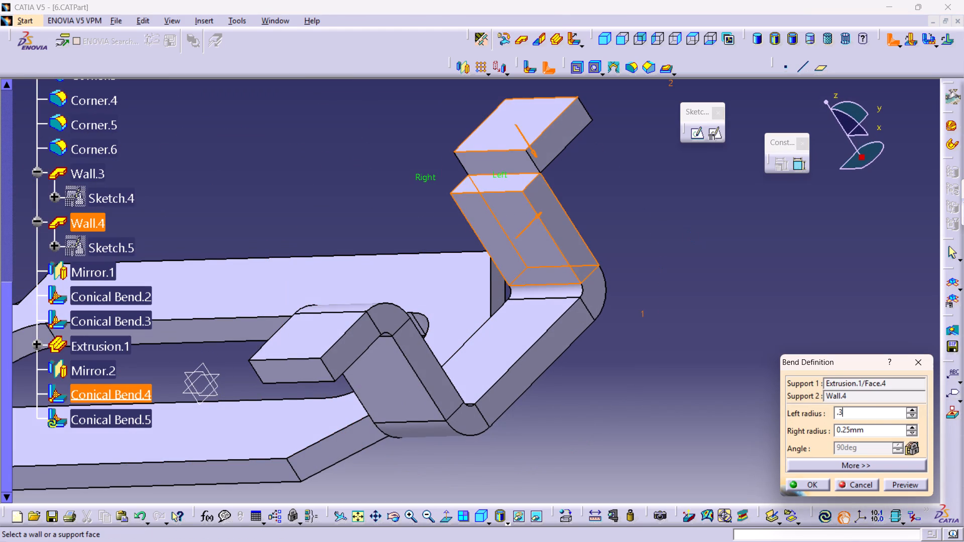
double_click(873, 434)
type(".3")
key("Return")
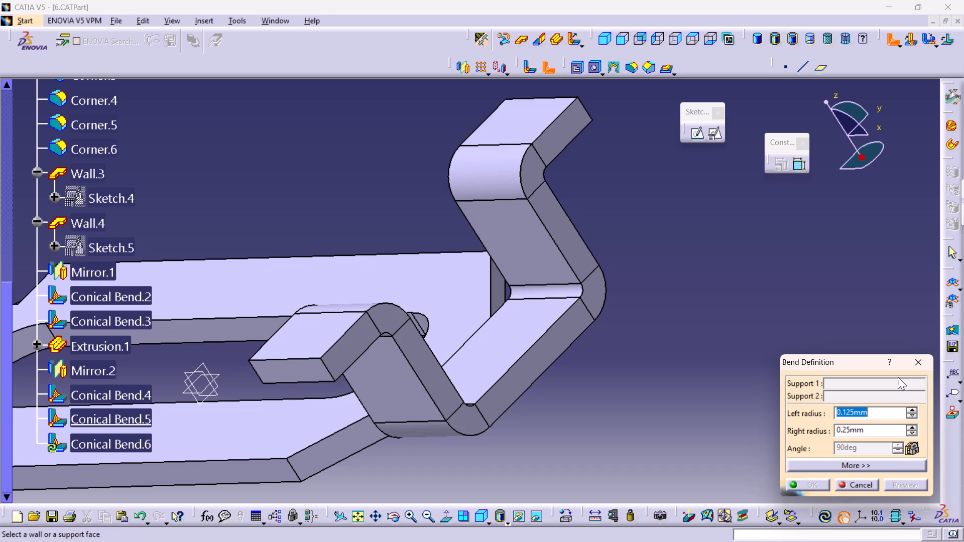
left_click(925, 358)
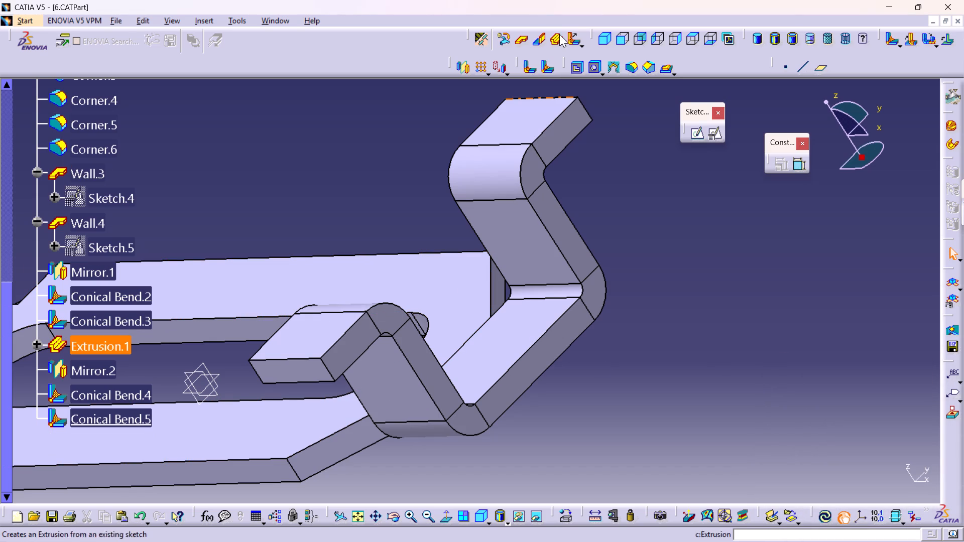
Examine the bent flanges and the overall part from isometric and rotated viewpoints.
left_click(606, 30)
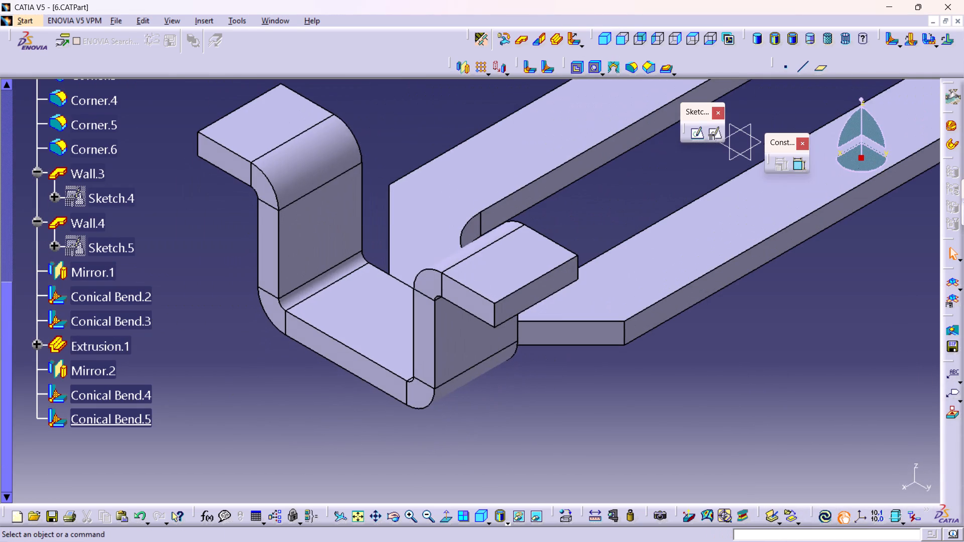
middle_click_drag(466, 204, 470, 375)
right_click(466, 204)
middle_click_drag(533, 282, 533, 222)
right_click(533, 282)
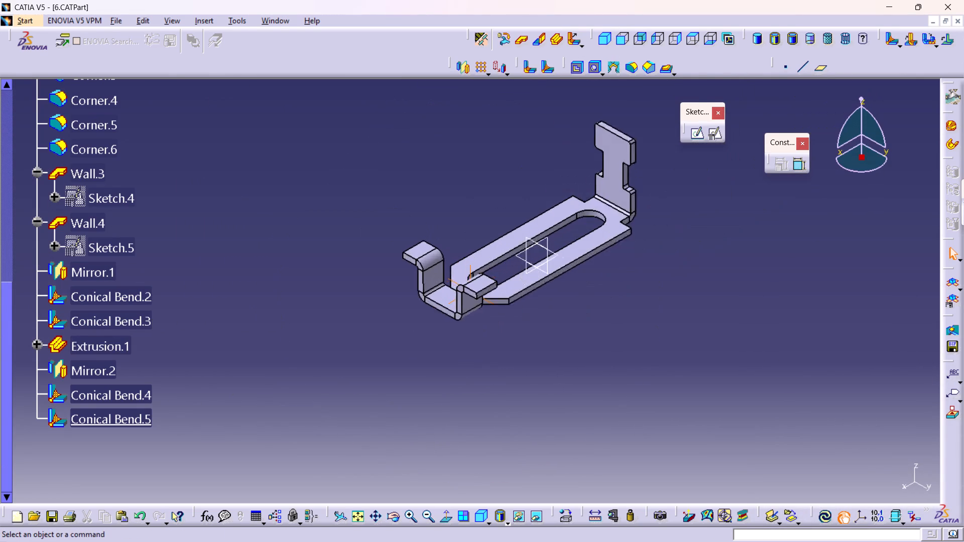
middle_click_drag(533, 222, 530, 173)
middle_click_drag(298, 278, 348, 302)
right_click_drag(298, 278, 348, 302)
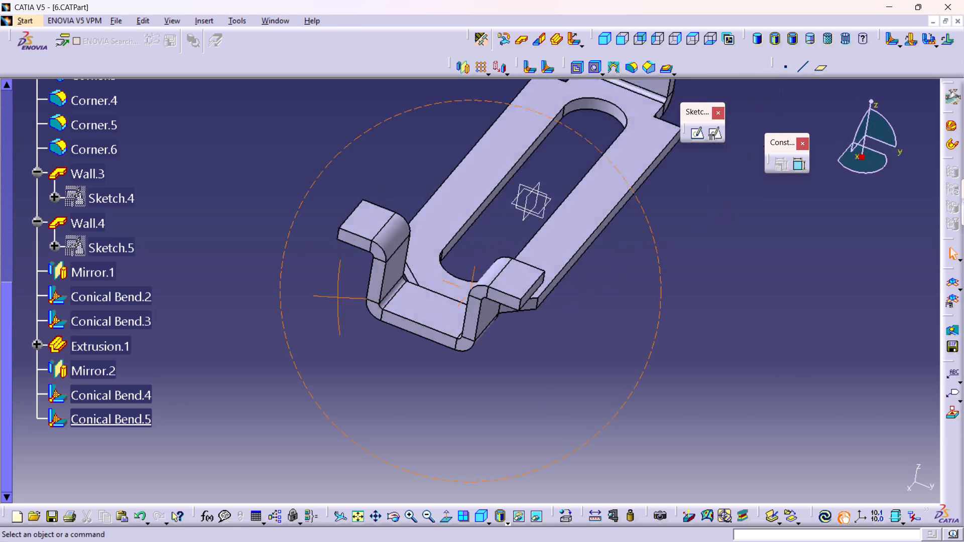
right_click_drag(348, 302, 510, 300)
middle_click_drag(348, 302, 510, 300)
middle_click_drag(320, 256, 430, 345)
middle_click_drag(403, 301, 383, 332)
right_click_drag(402, 301, 383, 332)
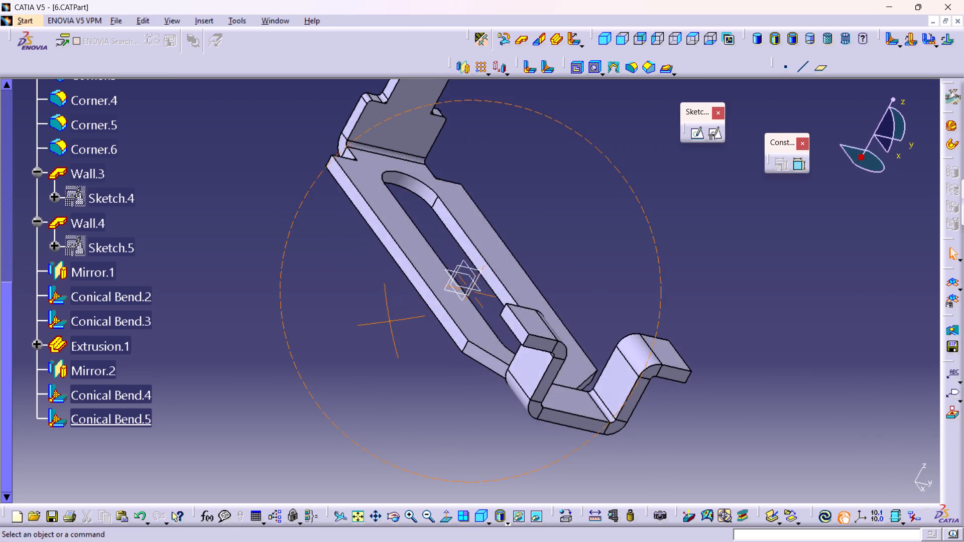
right_click_drag(383, 332, 370, 355)
middle_click_drag(383, 332, 370, 355)
Save the part.
key("ctrl+s")
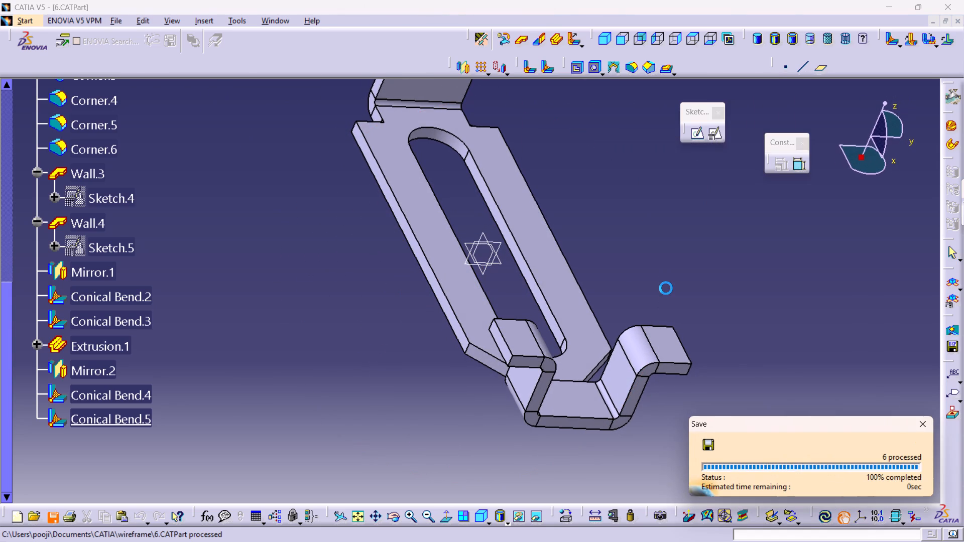
Inspect the whole part and its flanged end, returning to an isometric view.
middle_click_drag(595, 228, 610, 281)
right_click(595, 228)
middle_click_drag(555, 254, 564, 298)
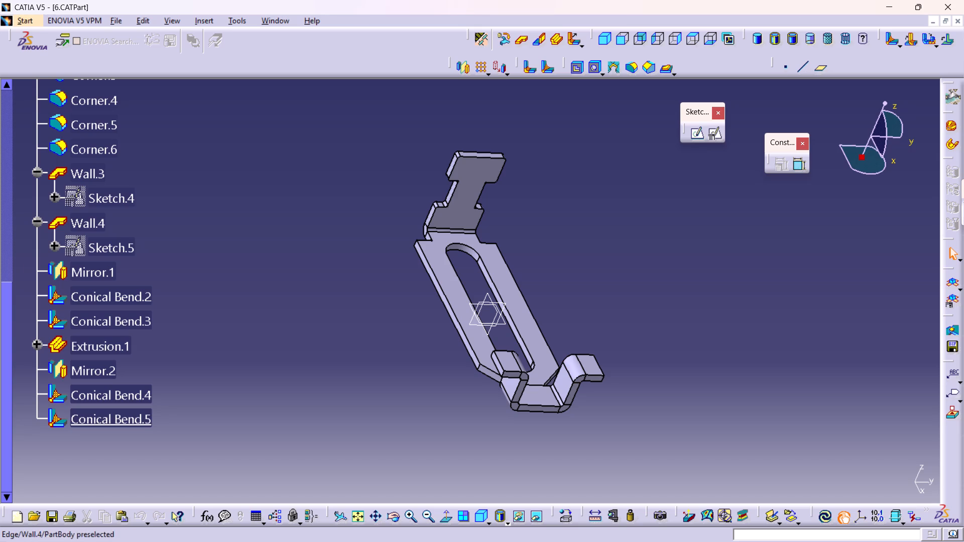
middle_click_drag(557, 422, 551, 353)
right_click(557, 422)
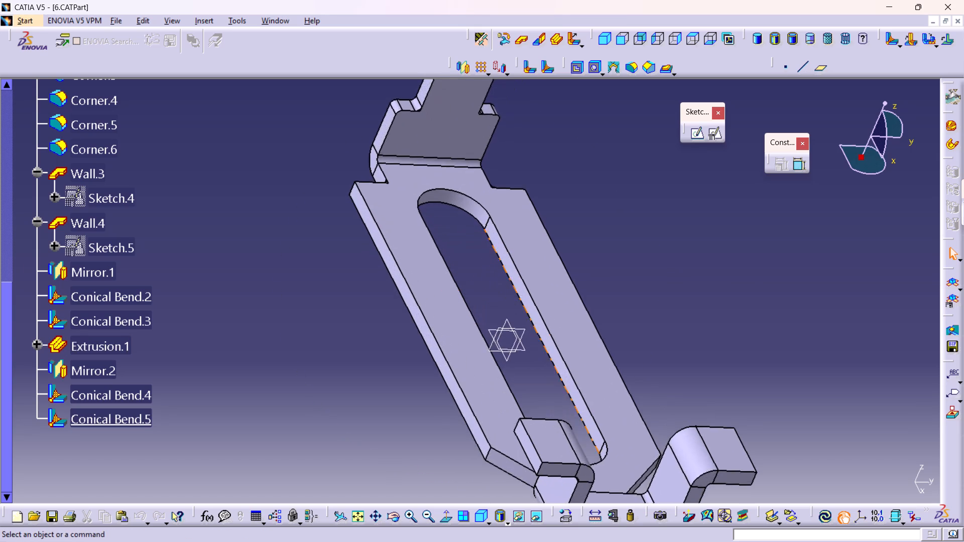
middle_click_drag(589, 413, 493, 280)
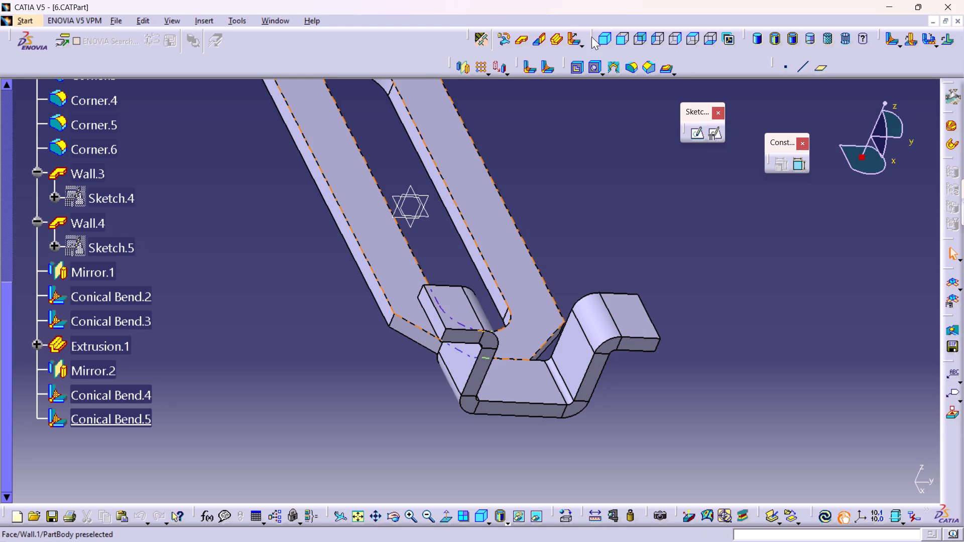
left_click(606, 36)
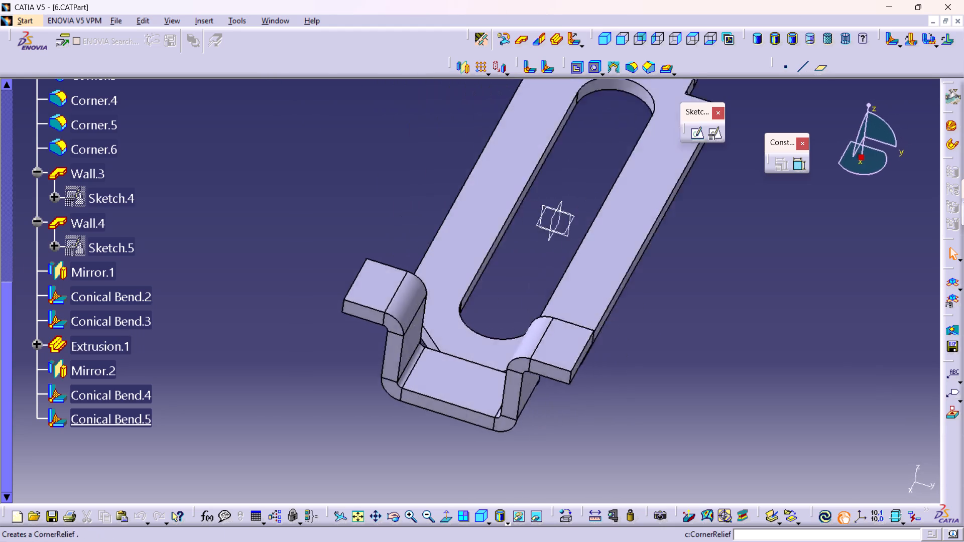
middle_click_drag(475, 204, 489, 264)
right_click(475, 204)
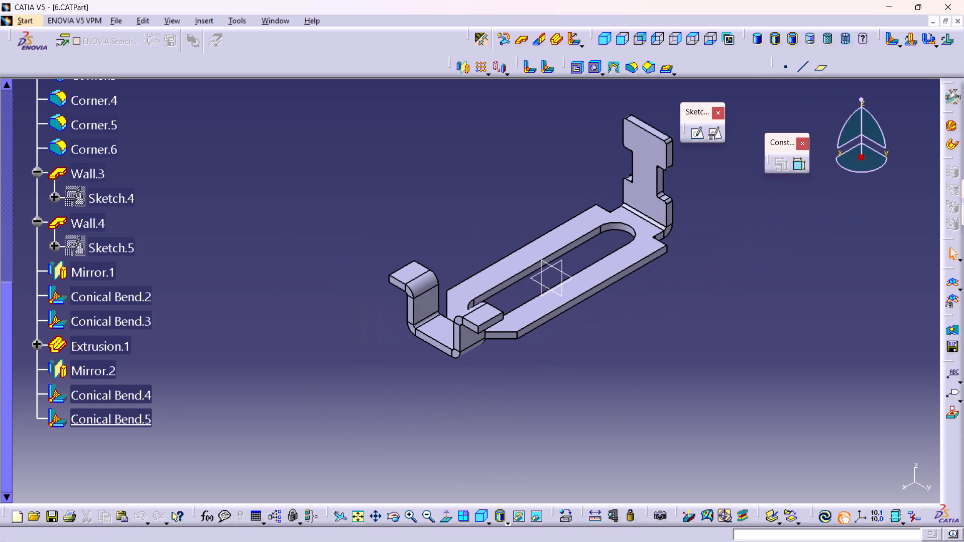
middle_click_drag(648, 300, 656, 304)
right_click(650, 299)
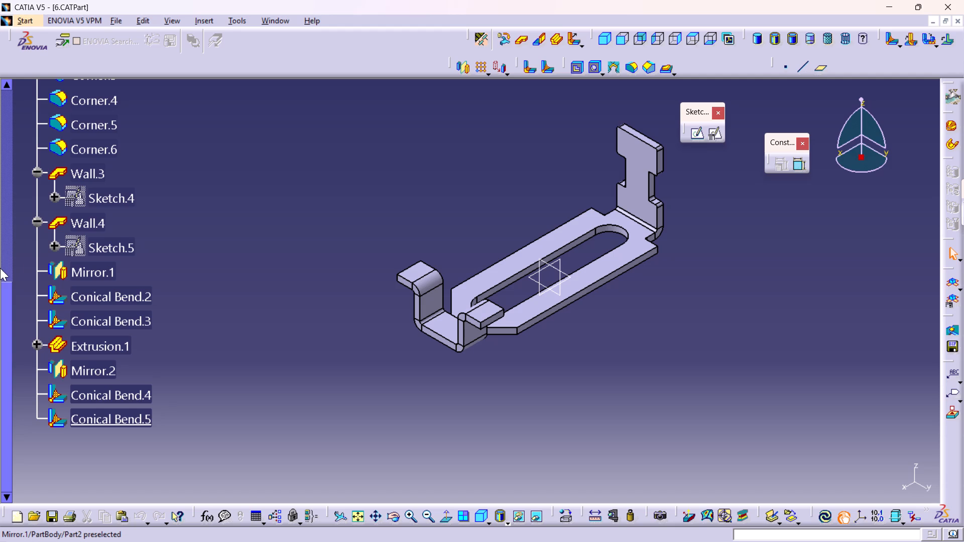
Frame the whole part in an angled view showing the notched upright tab, the slot and the flanged end.
middle_click_drag(670, 346, 607, 390)
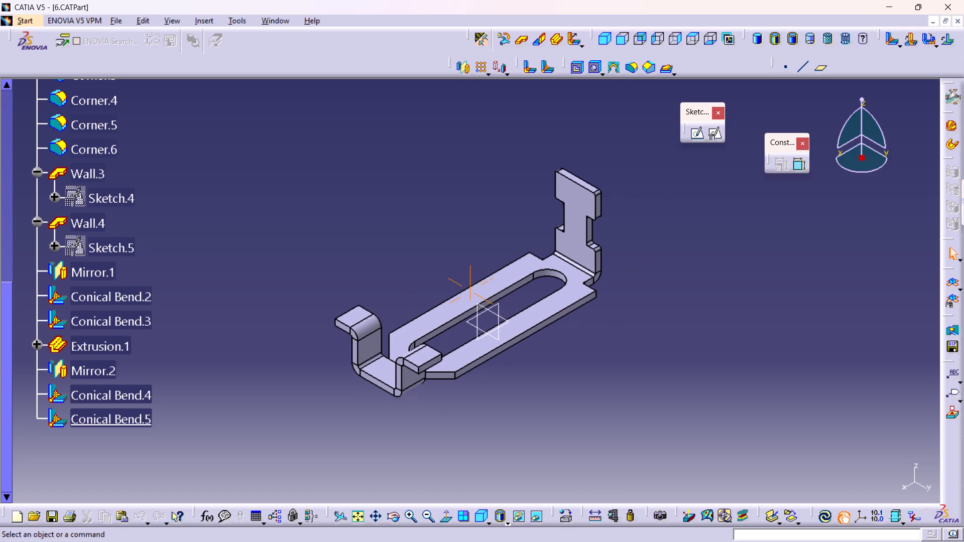
middle_click_drag(607, 390, 593, 389)
middle_click_drag(353, 415, 551, 416)
right_click_drag(353, 415, 551, 416)
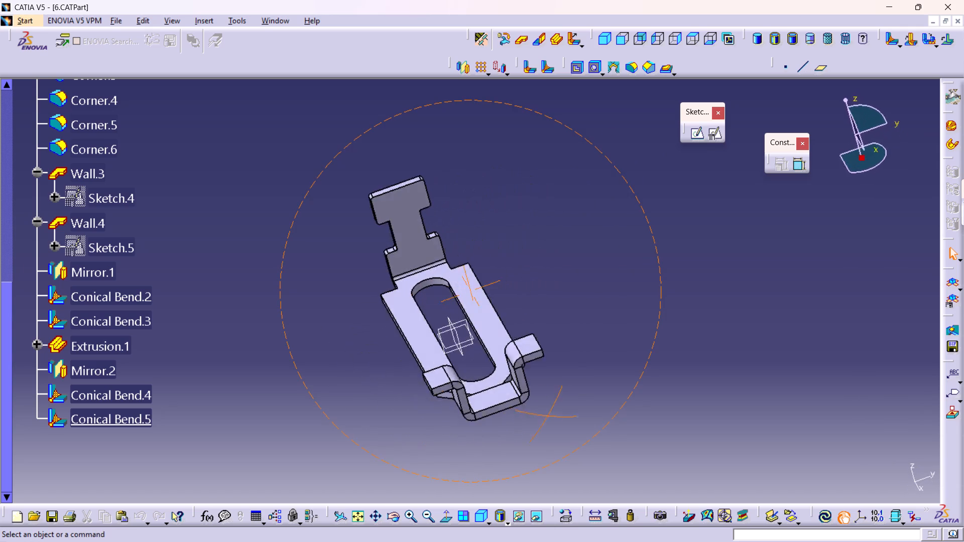
right_click_drag(551, 416, 594, 415)
middle_click_drag(551, 416, 594, 415)
middle_click_drag(347, 401, 360, 349)
right_click_drag(344, 397, 360, 349)
middle_click_drag(386, 372, 416, 367)
middle_click_drag(421, 393, 408, 392)
right_click_drag(421, 393, 408, 392)
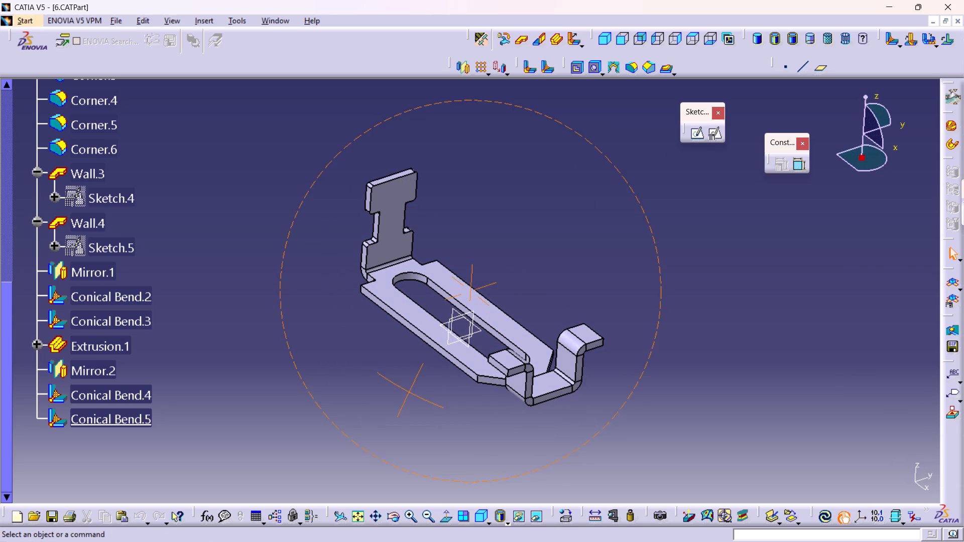
right_click_drag(408, 392, 407, 392)
middle_click_drag(408, 392, 407, 392)
middle_click_drag(458, 394, 518, 374)
middle_click_drag(484, 380, 477, 406)
right_click_drag(484, 380, 478, 406)
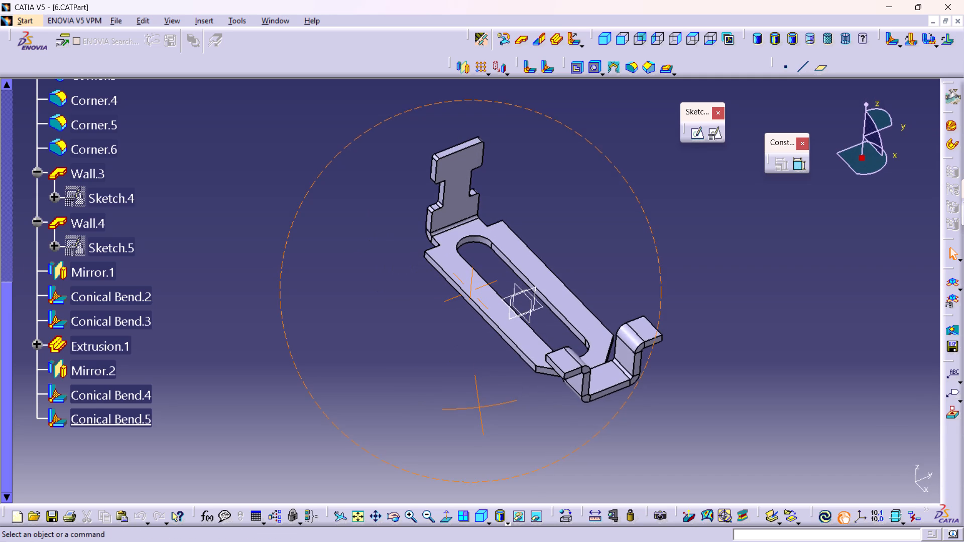
middle_click_drag(477, 346, 465, 333)
right_click_drag(477, 346, 465, 333)
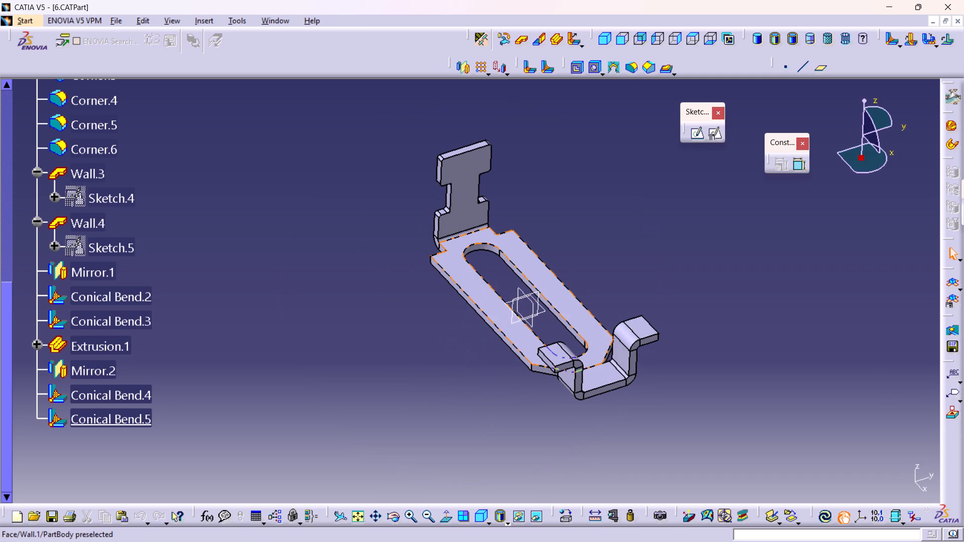
middle_click_drag(611, 452, 616, 451)
right_click_drag(611, 452, 616, 451)
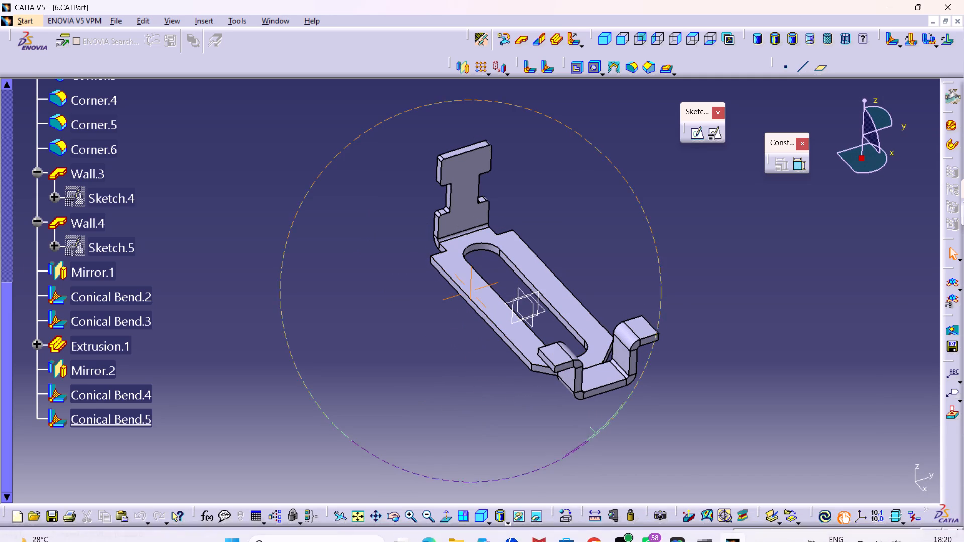
middle_click_drag(616, 451, 653, 424)
right_click_drag(616, 451, 653, 424)
middle_click_drag(430, 383, 439, 319)
right_click_drag(429, 380, 439, 319)
middle_click_drag(514, 356, 515, 364)
right_click_drag(514, 356, 515, 364)
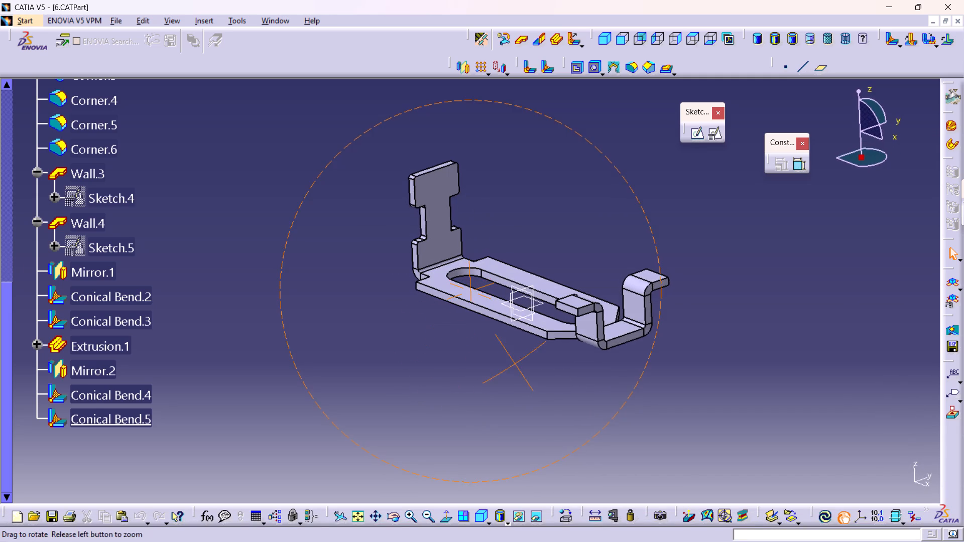
right_click_drag(515, 364, 516, 373)
middle_click_drag(515, 364, 516, 373)
middle_click_drag(510, 348, 508, 325)
right_click(510, 347)
middle_click_drag(498, 343, 483, 402)
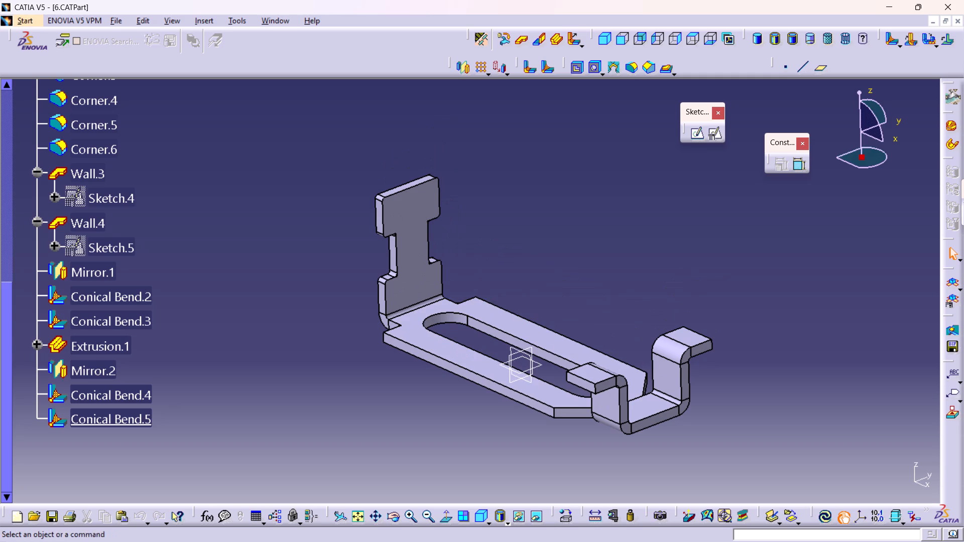
Print the part to PDF with Microsoft Print to PDF, saving the output as 6 in the wireframe folder.
key("ctrl+p")
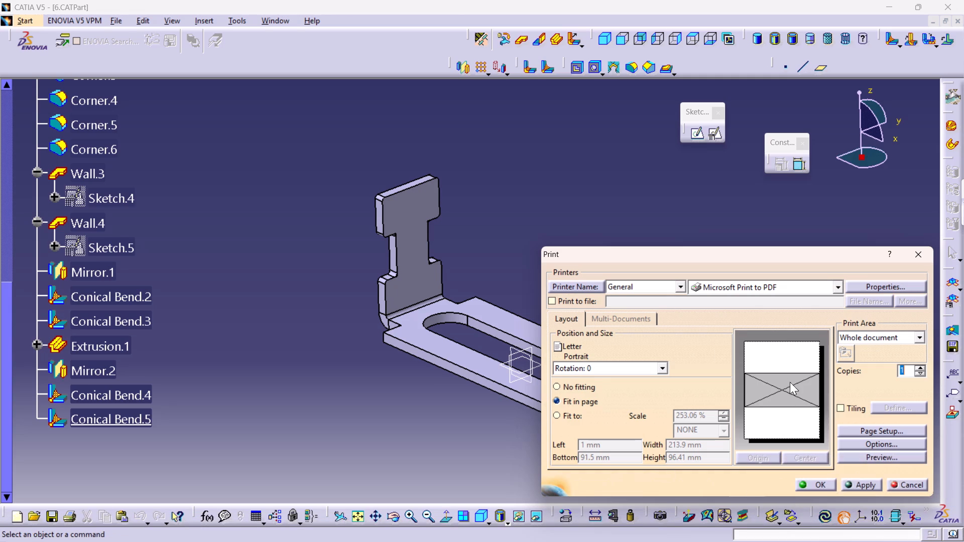
left_click(827, 482)
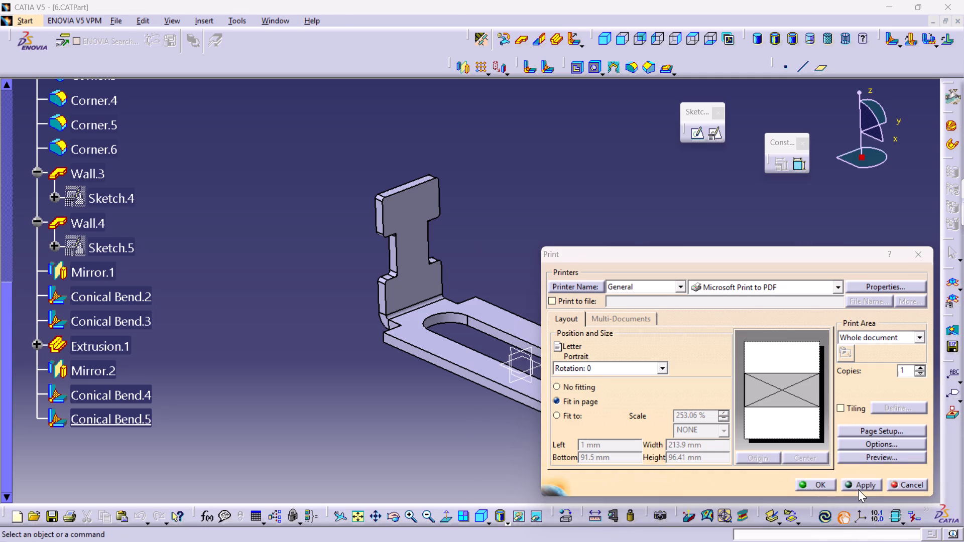
key("6")
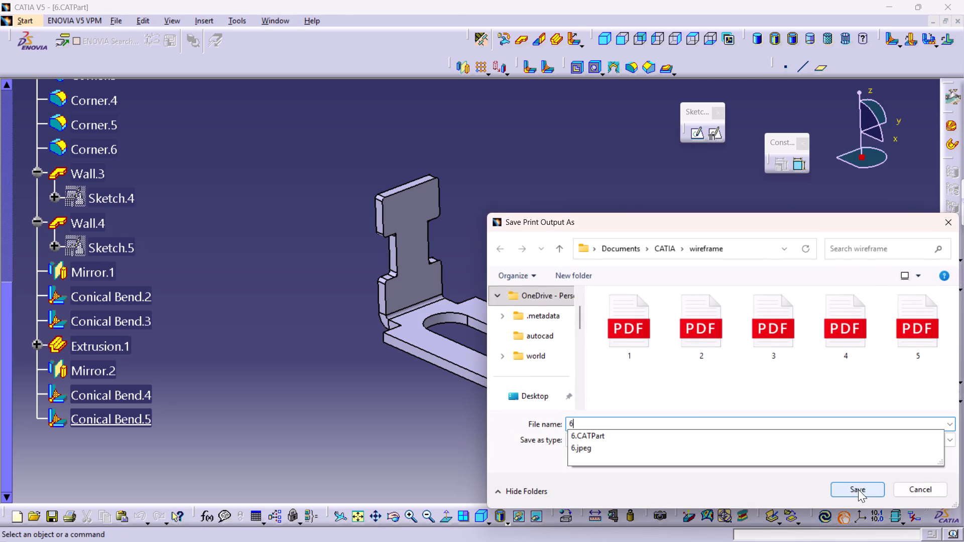
key("Return")
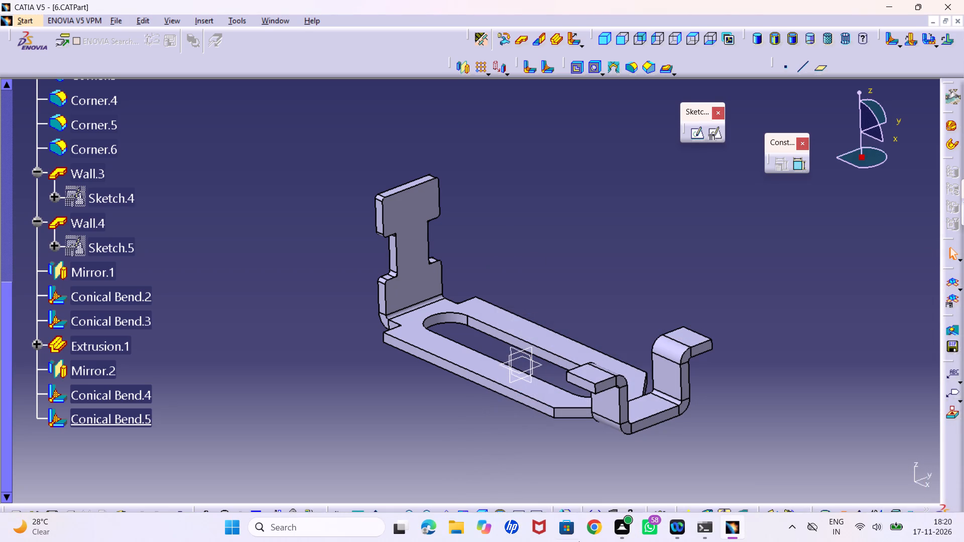